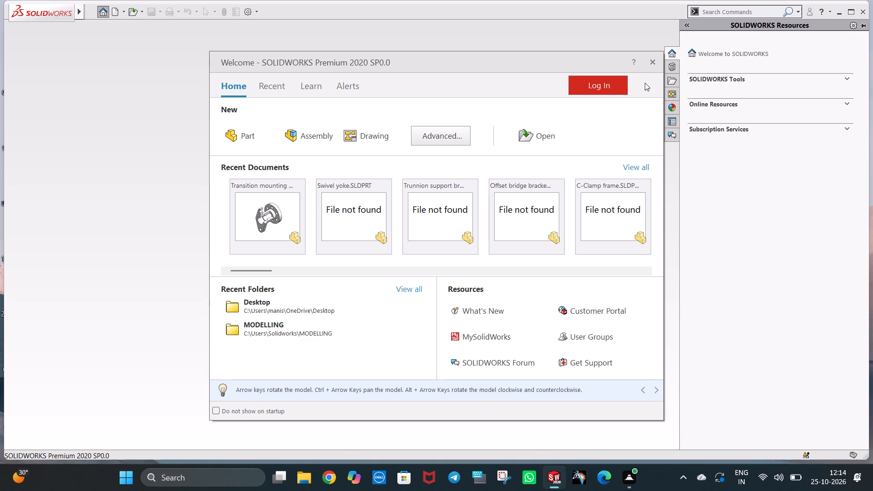
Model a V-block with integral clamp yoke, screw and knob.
Dismiss the welcome window and create a new part document.
click(651, 59)
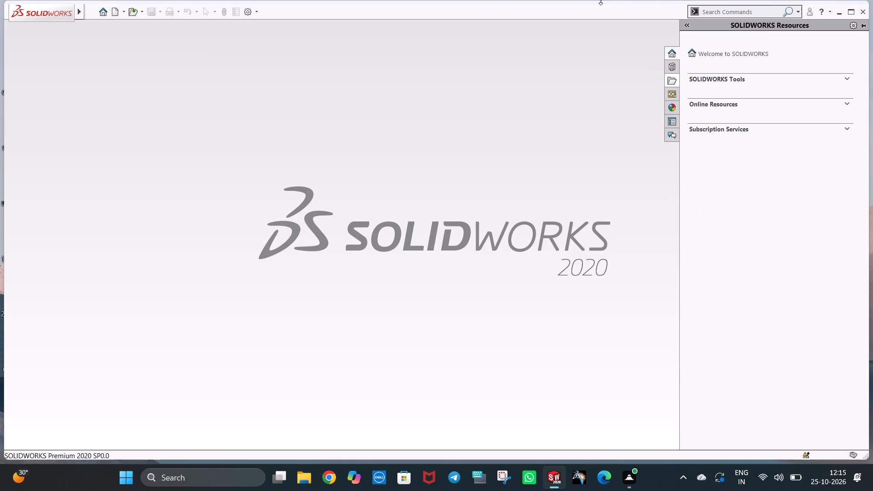
click(117, 16)
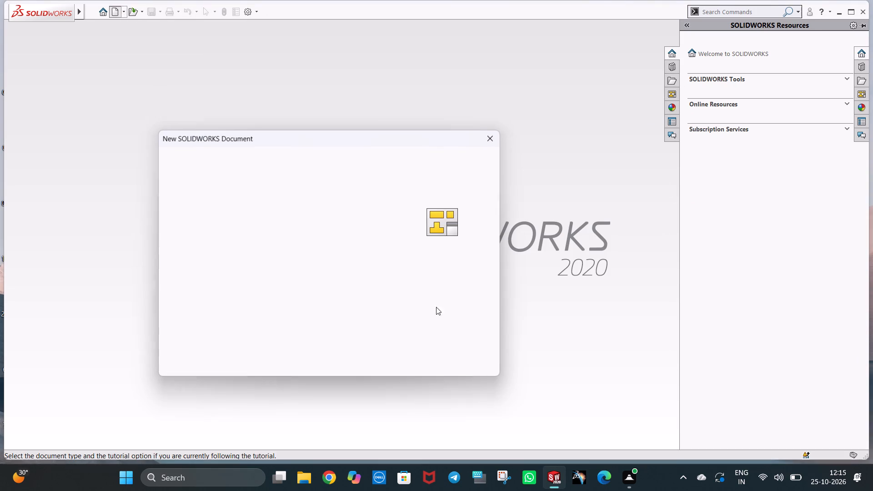
click(366, 357)
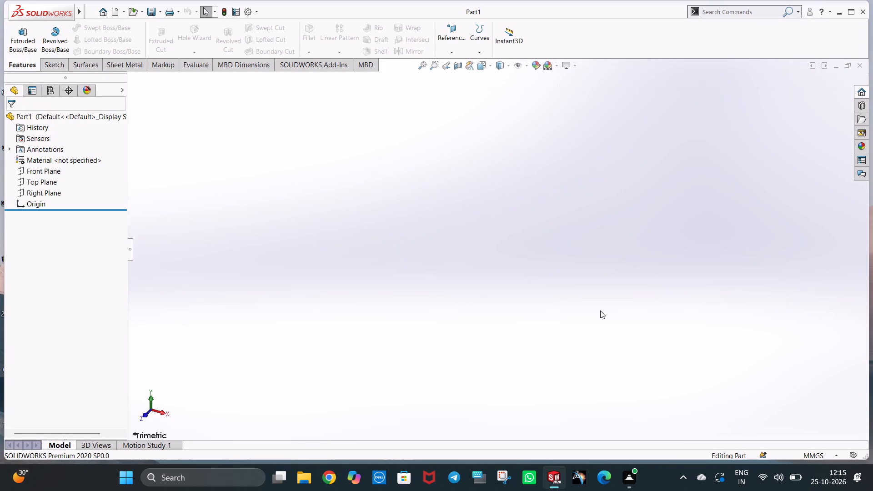
Start a sketch on the Front Plane and draw a center rectangle about 72 by 63 mm centred on the origin.
click(50, 169)
click(62, 155)
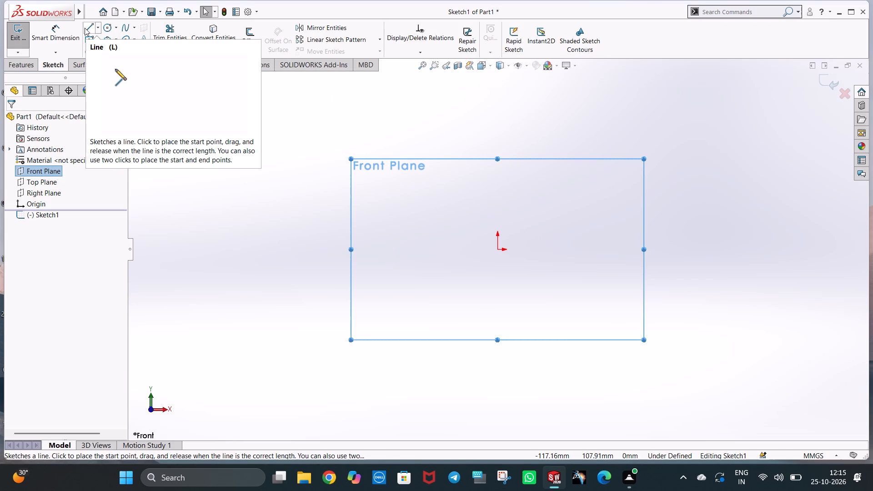
click(91, 39)
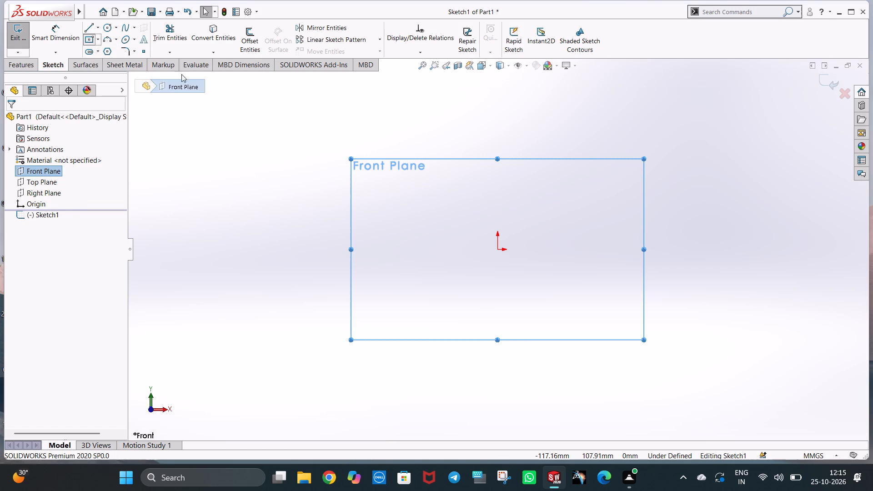
click(497, 251)
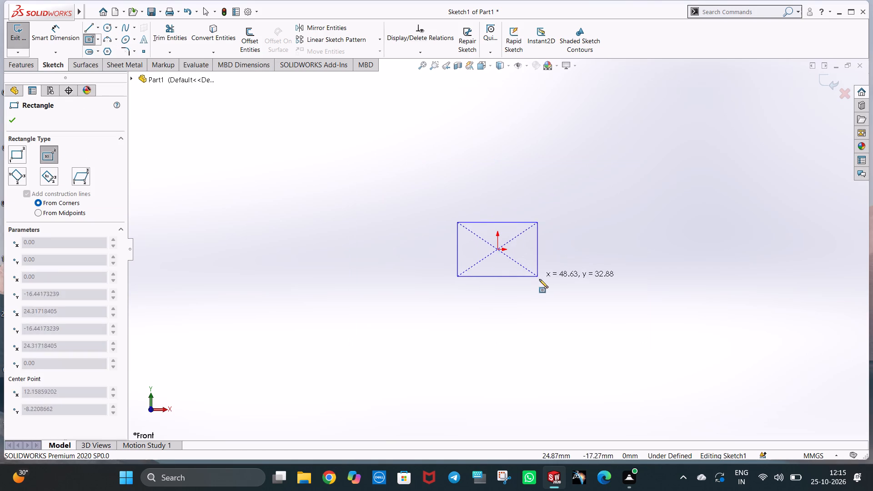
click(557, 301)
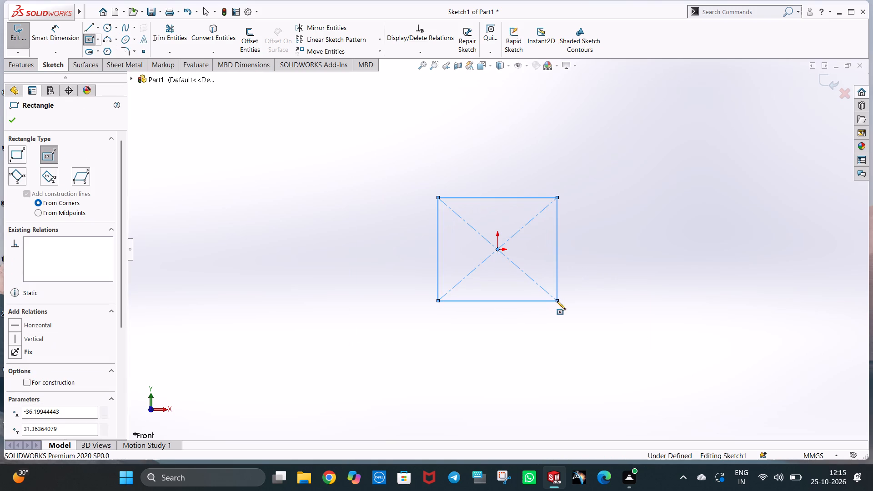
key(Escape)
key(Escape)
click(598, 264)
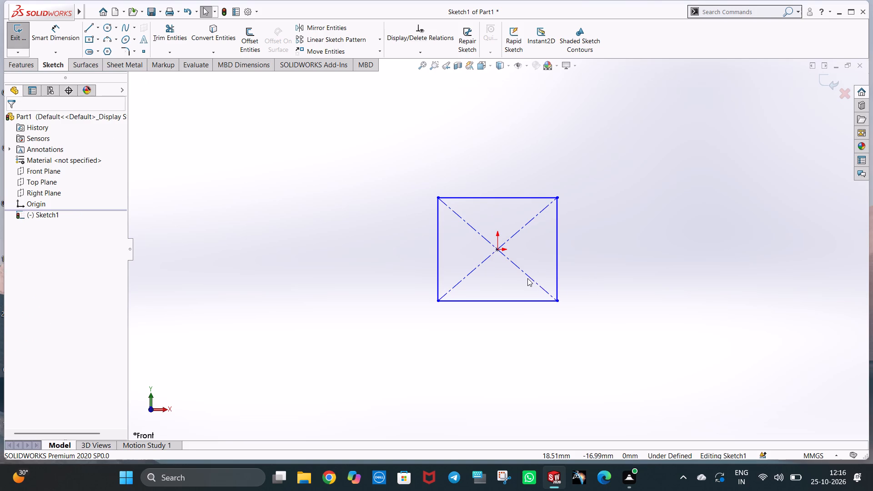
click(594, 238)
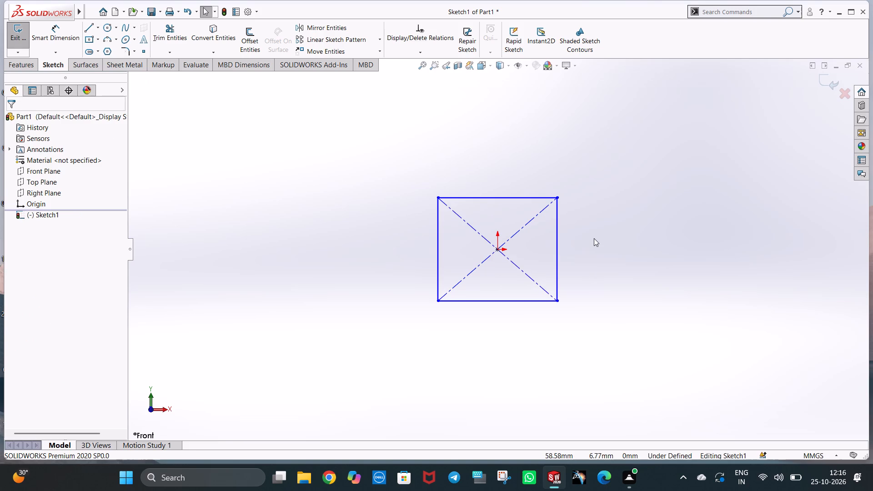
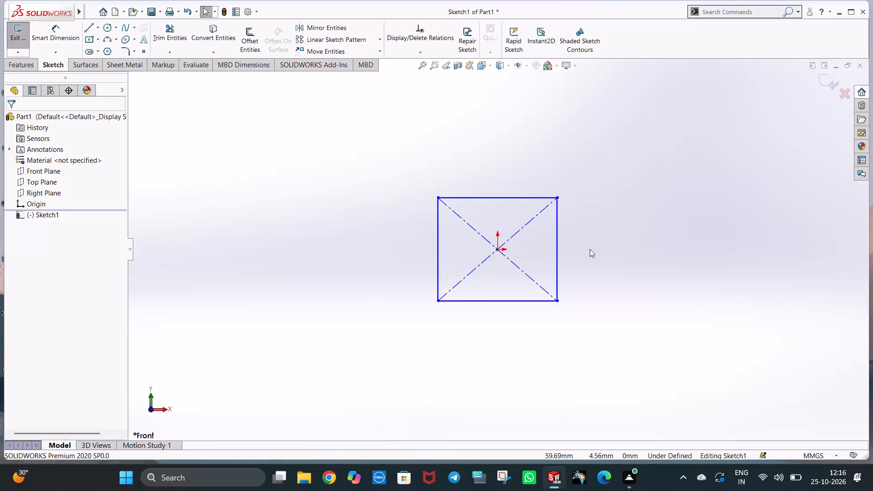
Draw a horizontal centerline about 36 mm long from the origin to the midpoint of the rectangle's right edge.
click(99, 28)
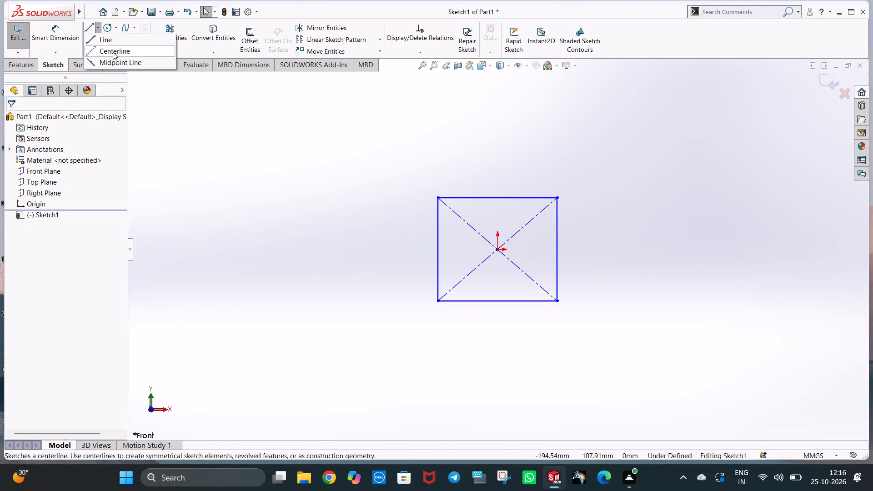
click(113, 50)
click(497, 250)
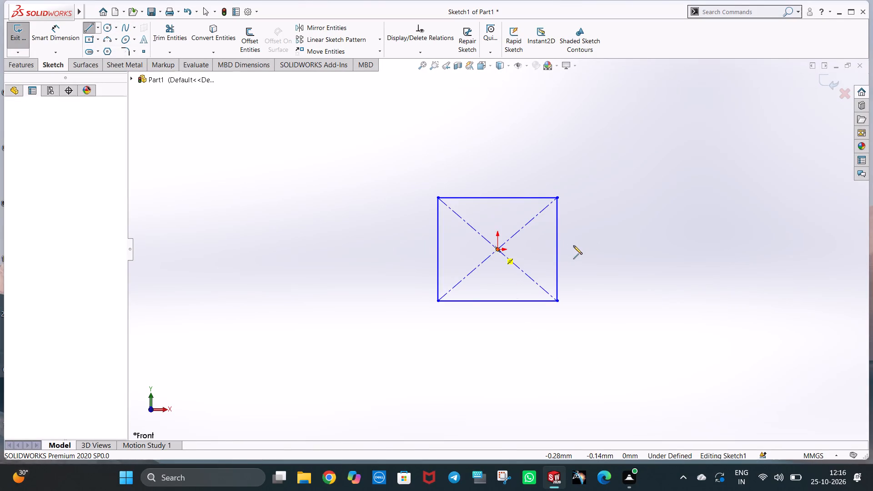
click(557, 249)
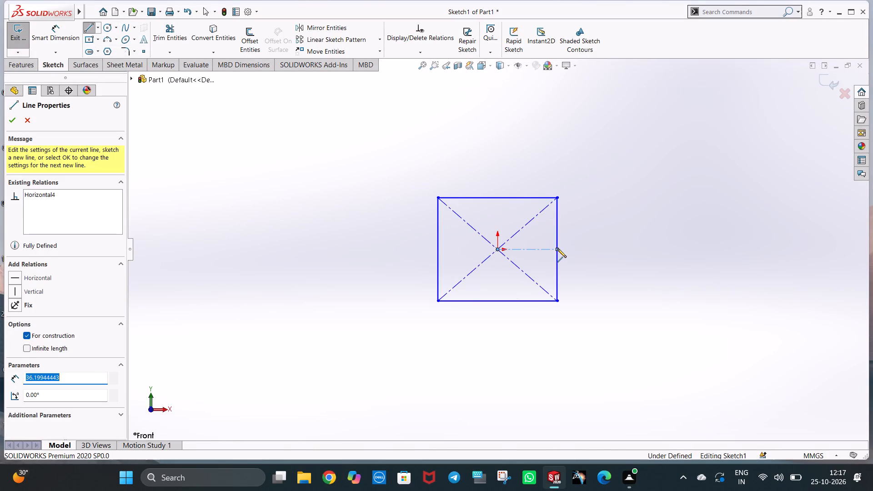
key(Escape)
key(Escape)
key(Escape)
click(634, 256)
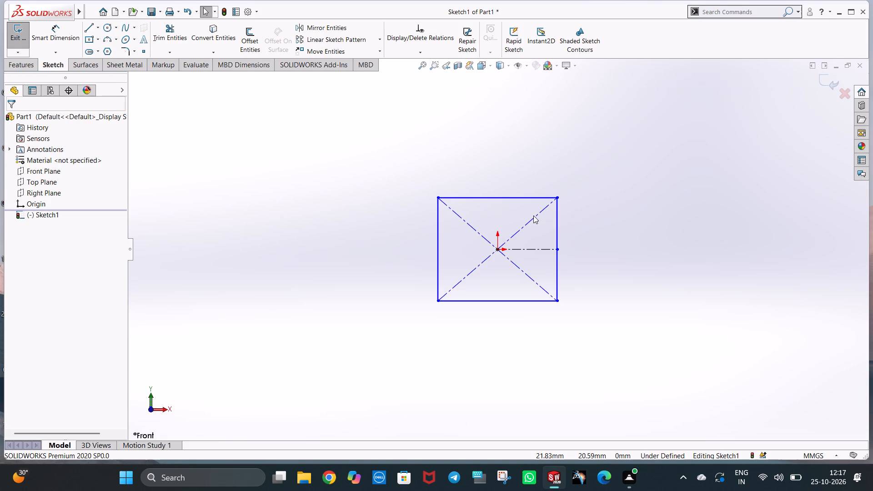
click(630, 231)
Draw two connected lines forming a V notch from the rectangle's top edge, with its vertex about 16 mm directly above the origin.
click(88, 26)
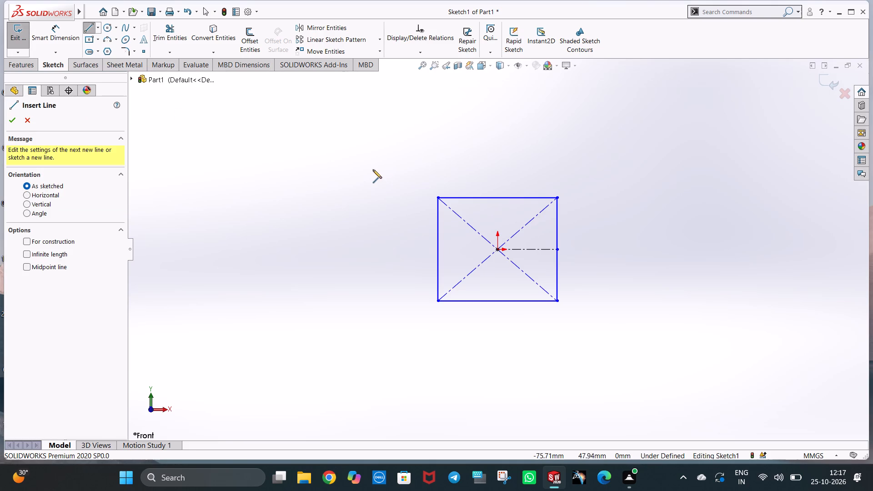
click(461, 198)
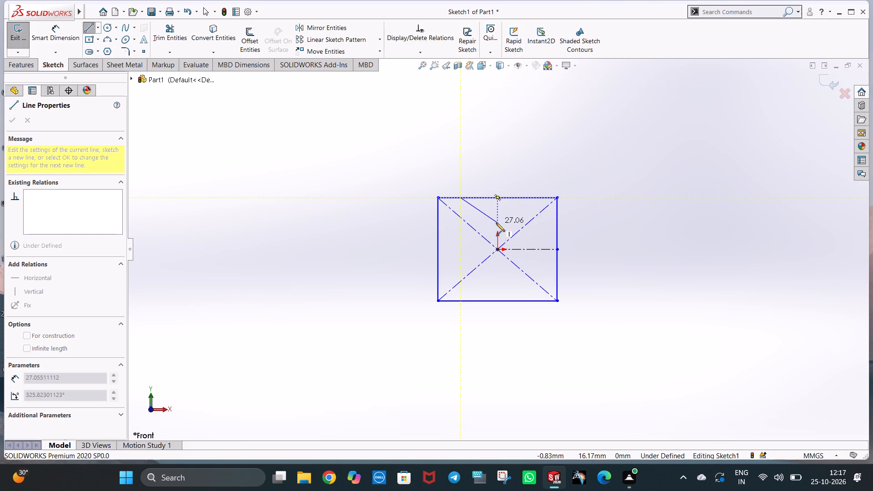
click(497, 223)
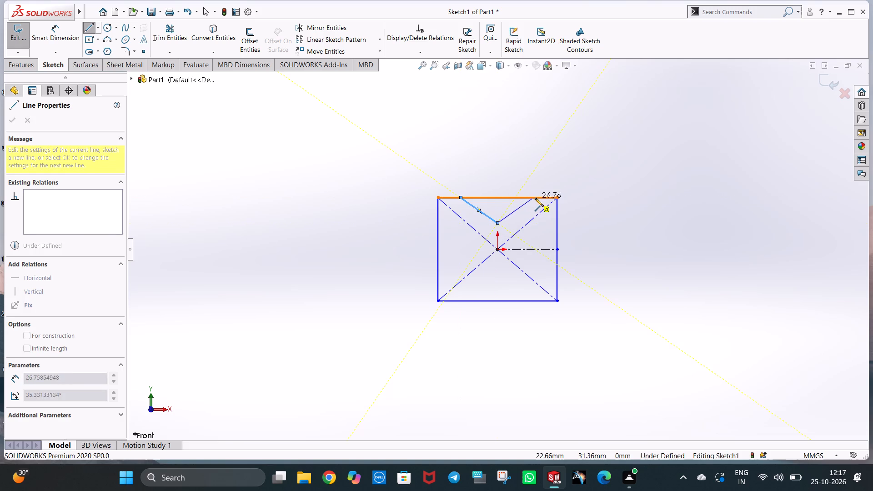
click(529, 198)
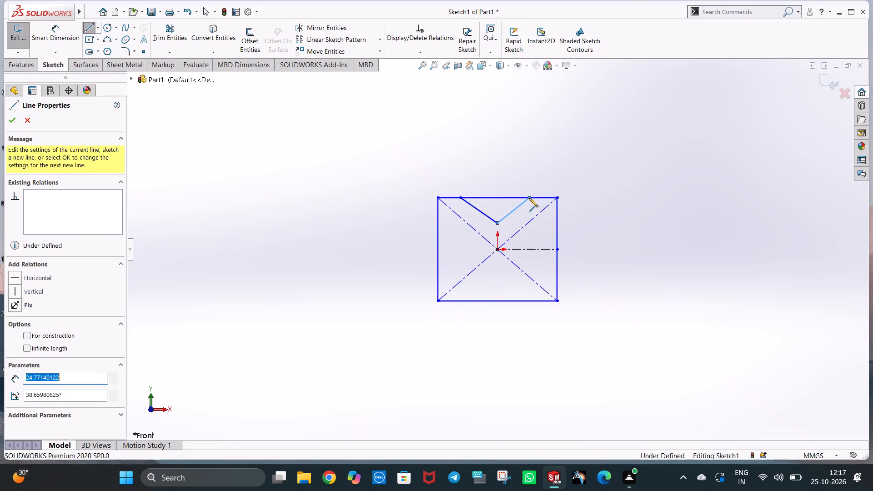
key(Escape)
key(Escape)
Dimension the V notch's vertex 12 mm above the origin.
click(52, 29)
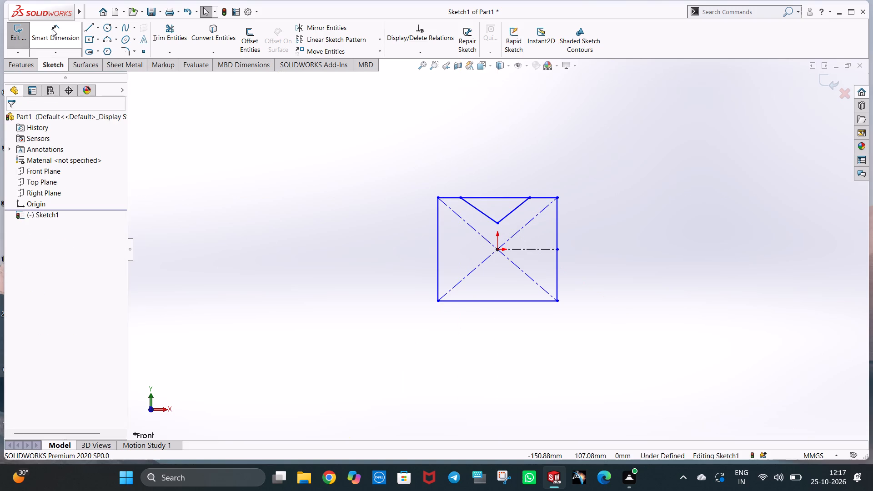
click(498, 224)
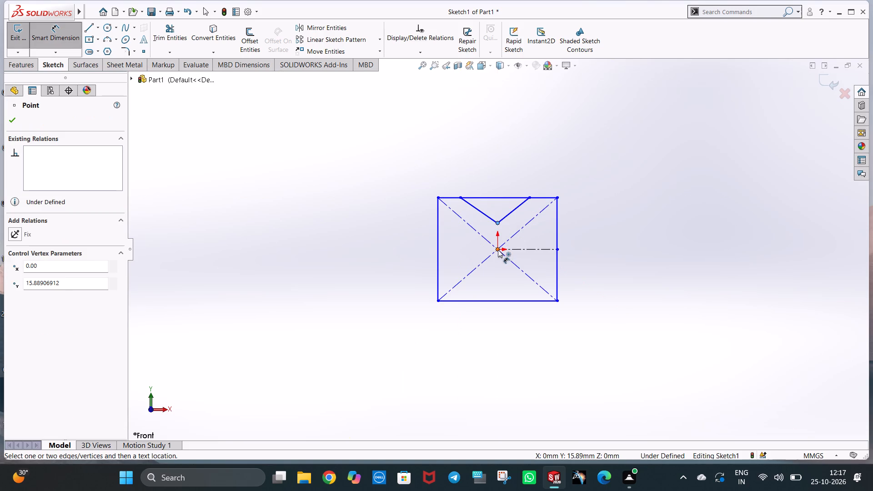
click(498, 250)
click(589, 210)
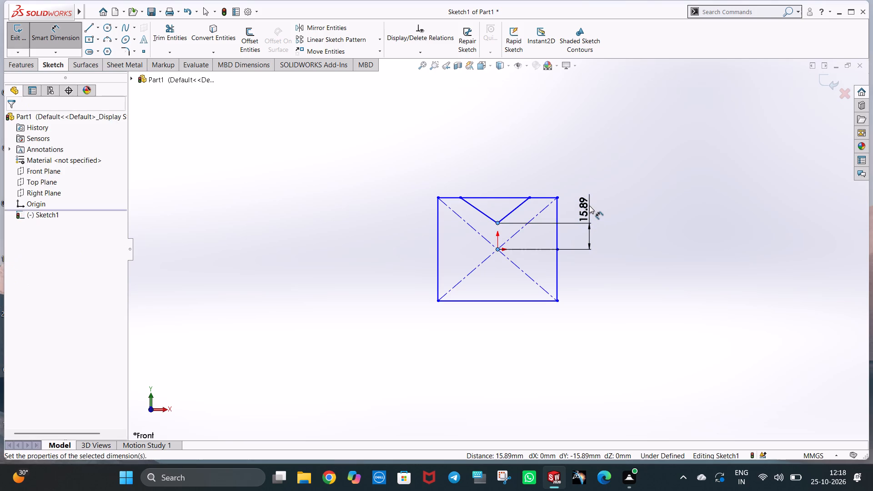
text(12)
key(Return)
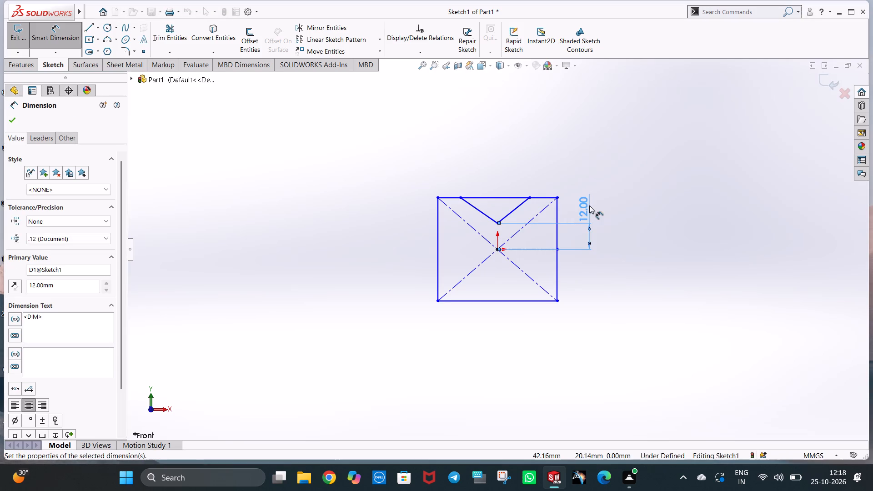
click(609, 241)
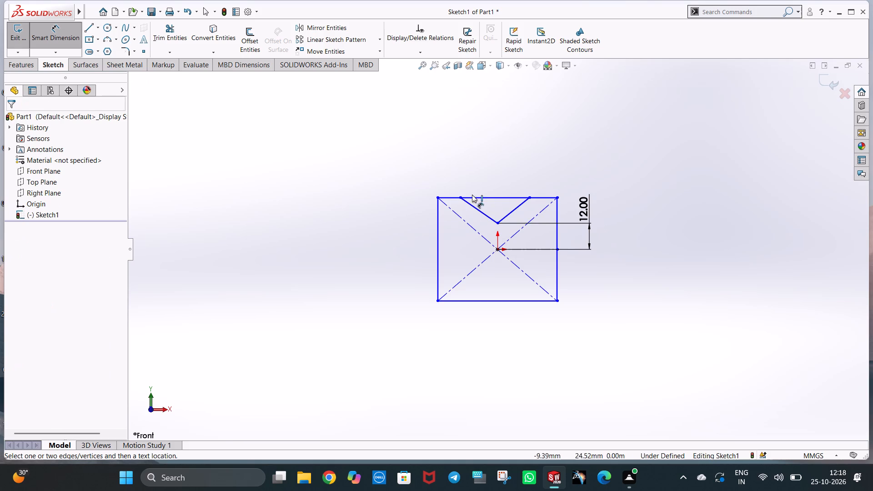
Dimension the notch's left end 10 mm from the rectangle's top-left corner.
click(460, 196)
click(440, 199)
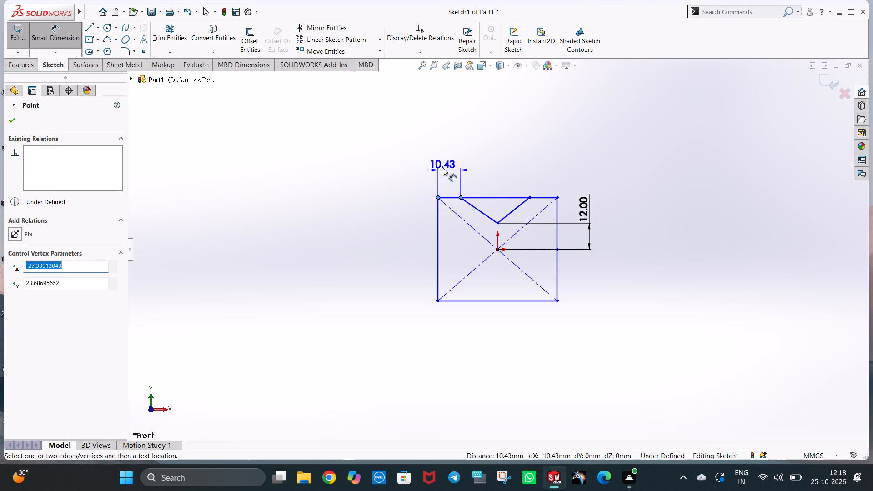
click(443, 165)
text(10)
key(Return)
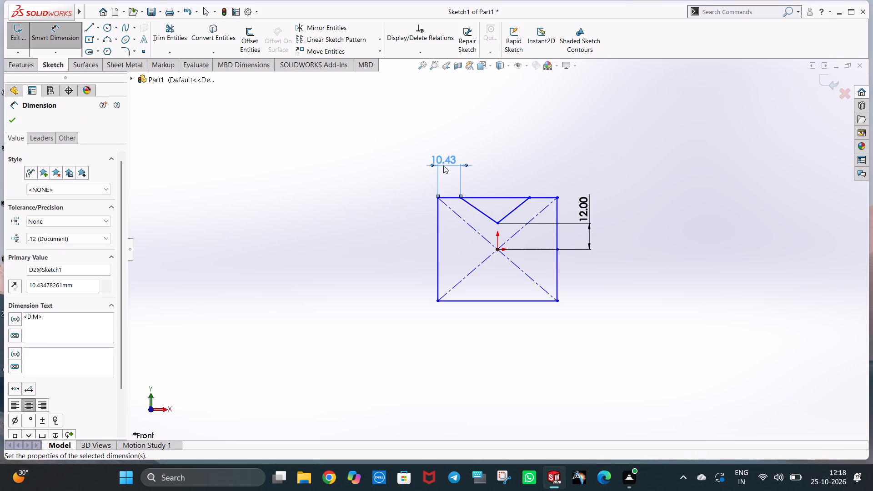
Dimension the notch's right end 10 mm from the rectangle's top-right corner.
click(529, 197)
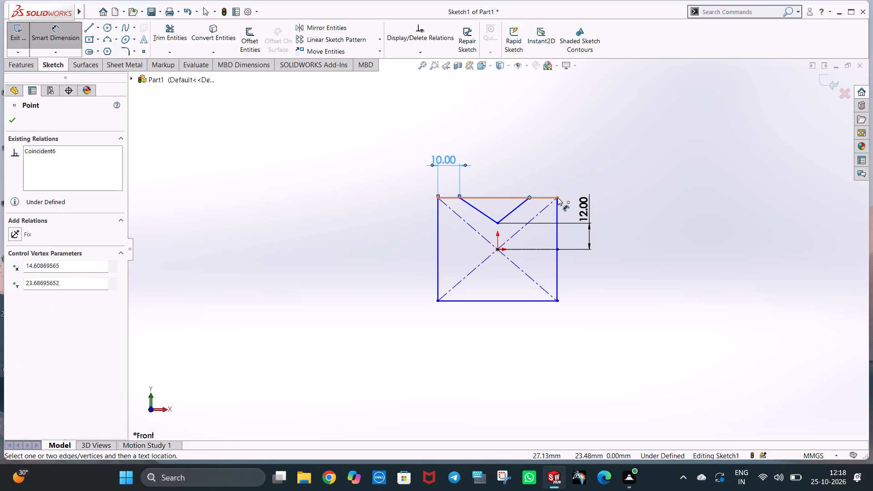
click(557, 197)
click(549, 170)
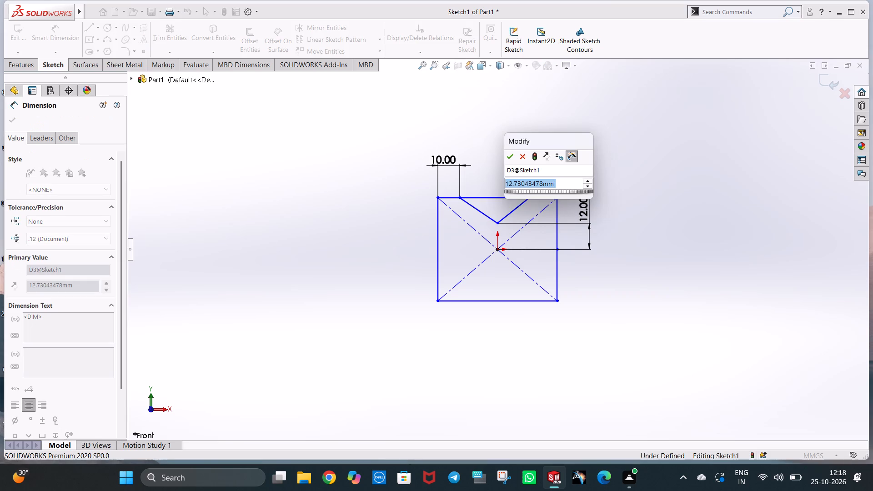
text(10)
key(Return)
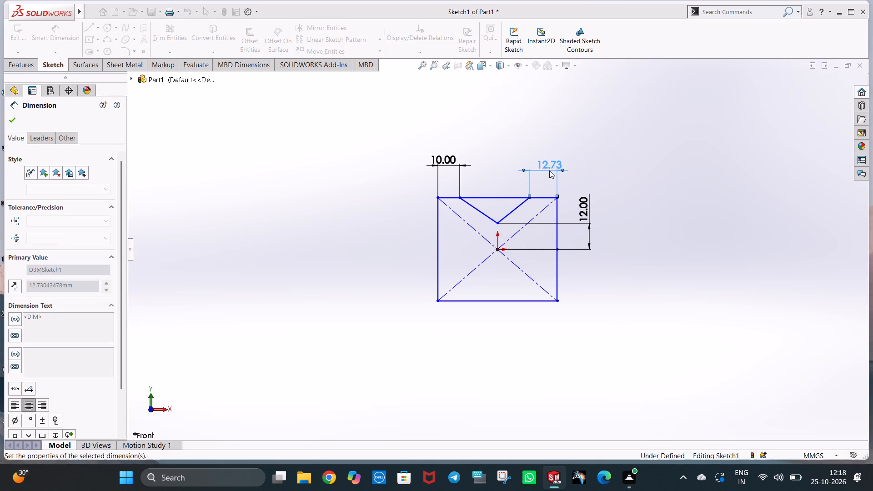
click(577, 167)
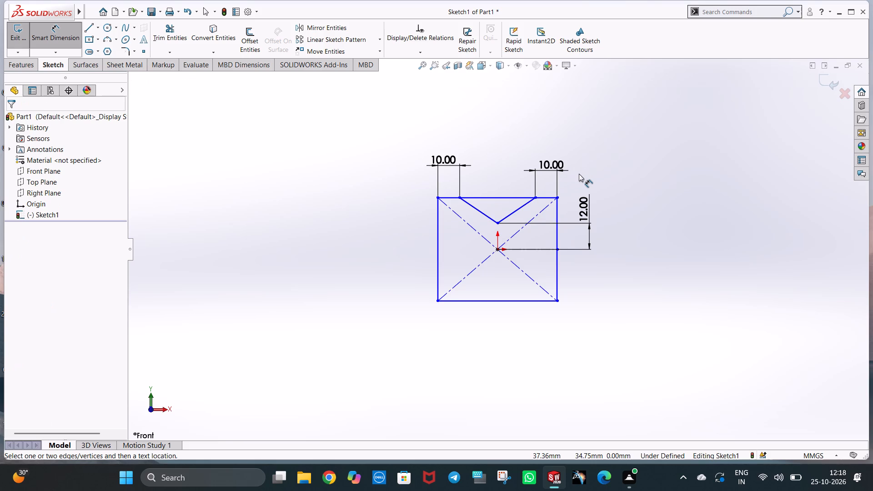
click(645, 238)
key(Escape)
Delete the 12 mm vertical dimension between the notch vertex and the origin.
click(587, 213)
key(Delete)
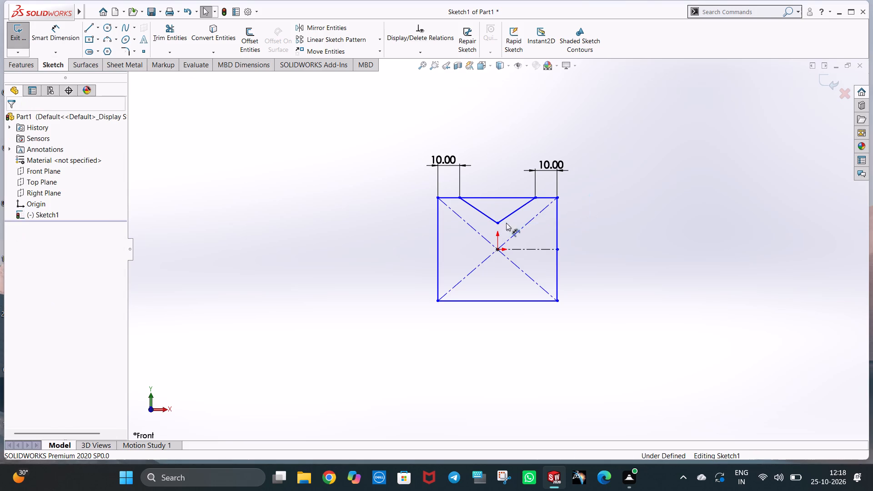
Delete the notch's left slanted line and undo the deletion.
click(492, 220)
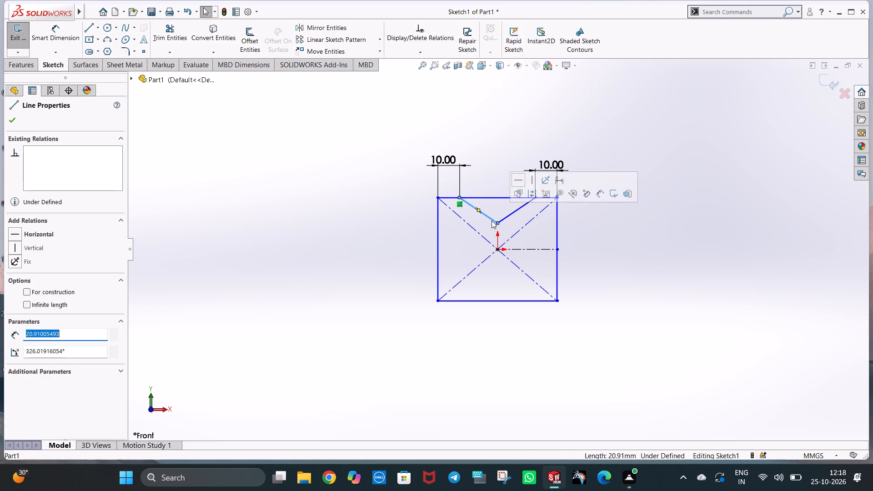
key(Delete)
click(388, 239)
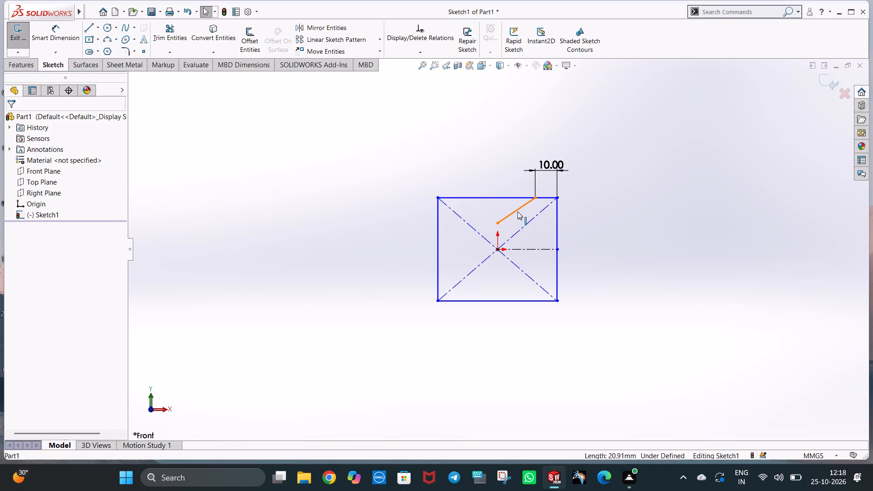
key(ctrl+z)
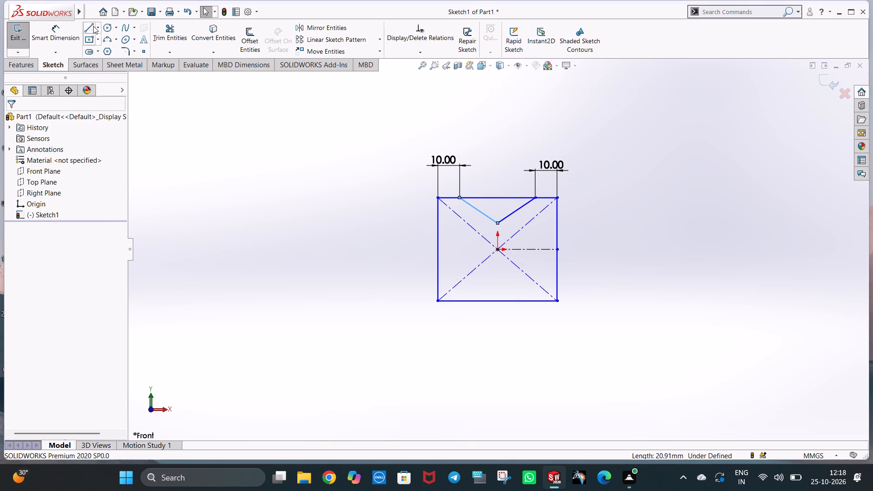
Draw a 3 mm horizontal line toward the right from the notch's vertex.
click(88, 24)
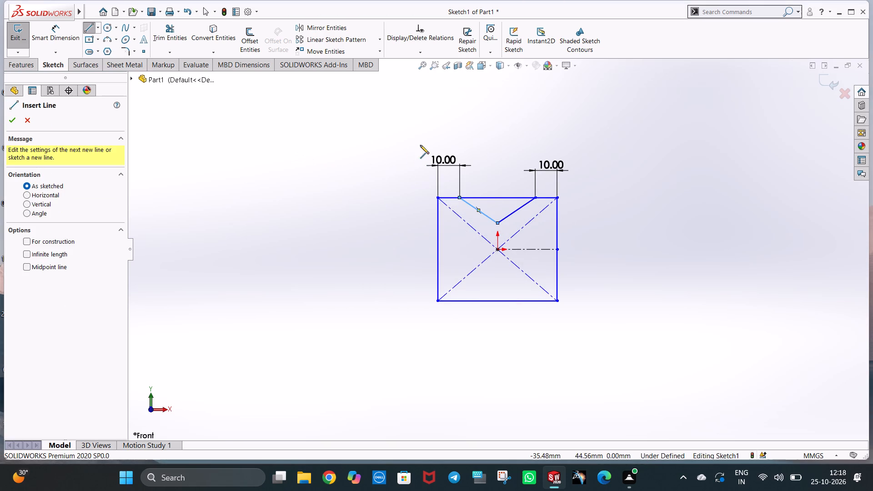
click(497, 224)
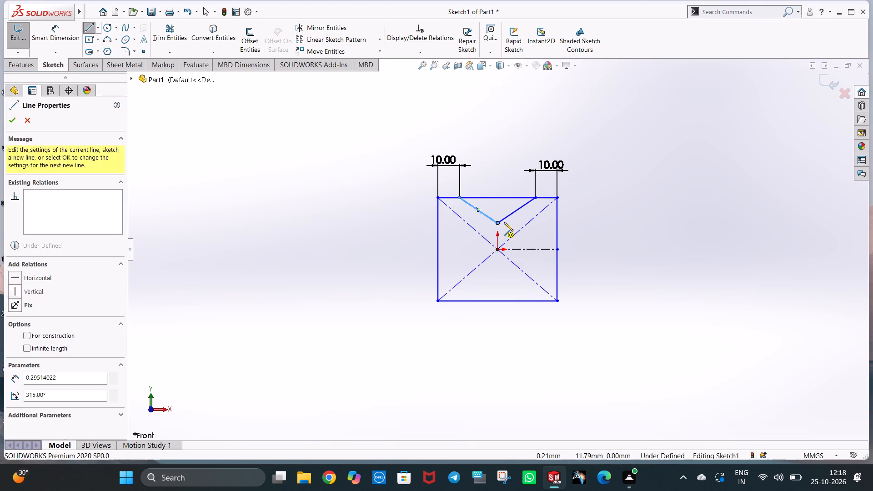
click(510, 221)
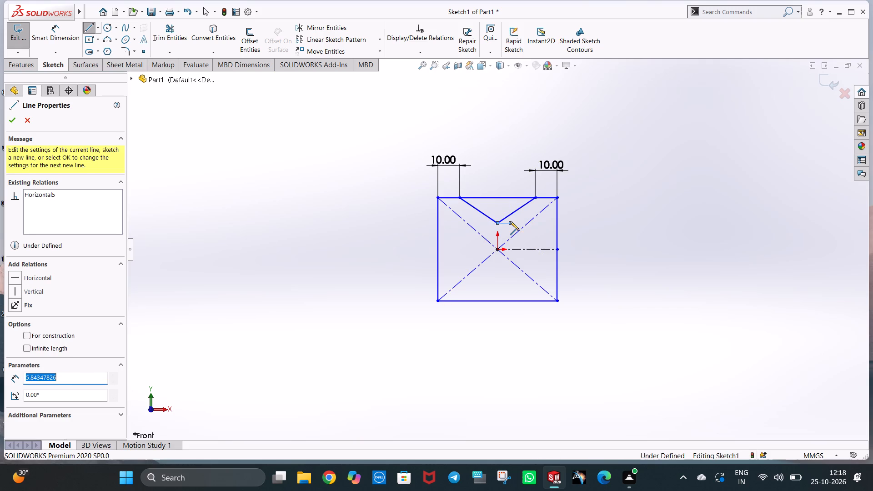
key(3)
key(Return)
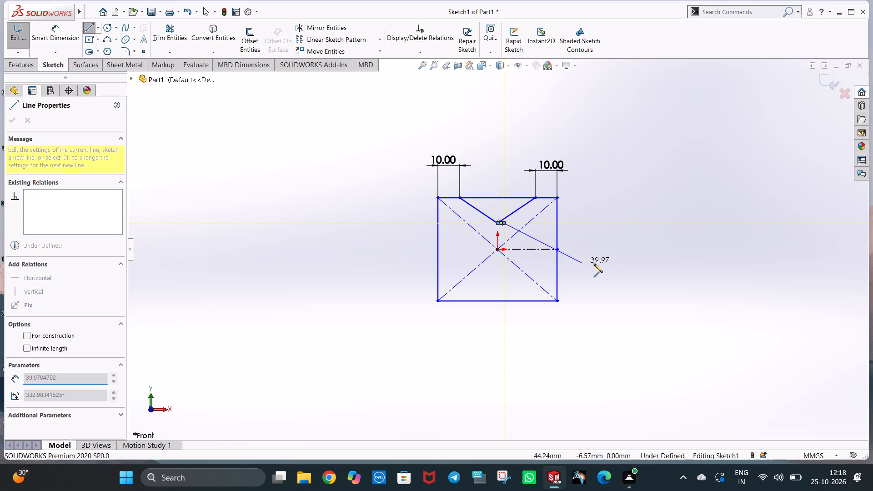
key(Escape)
key(Escape)
Delete the notch's right slanted line together with its associated 10 mm dimension.
scroll(519, 222, down, 4)
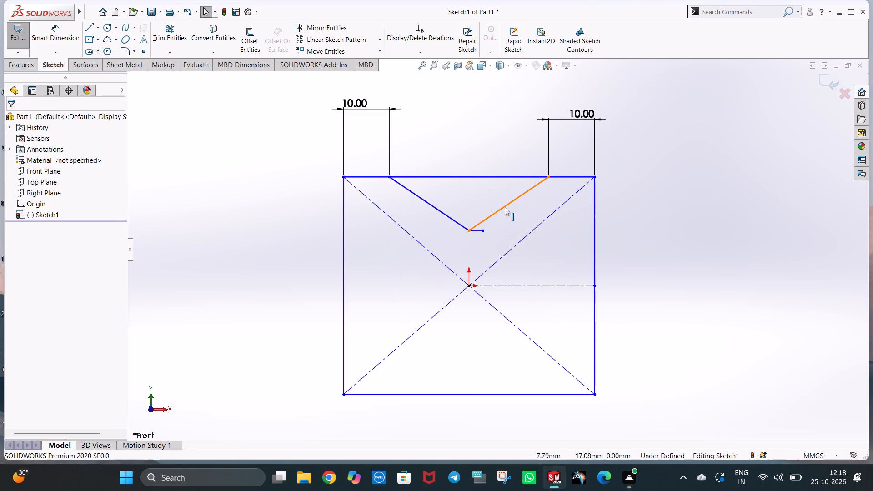
click(505, 207)
key(Delete)
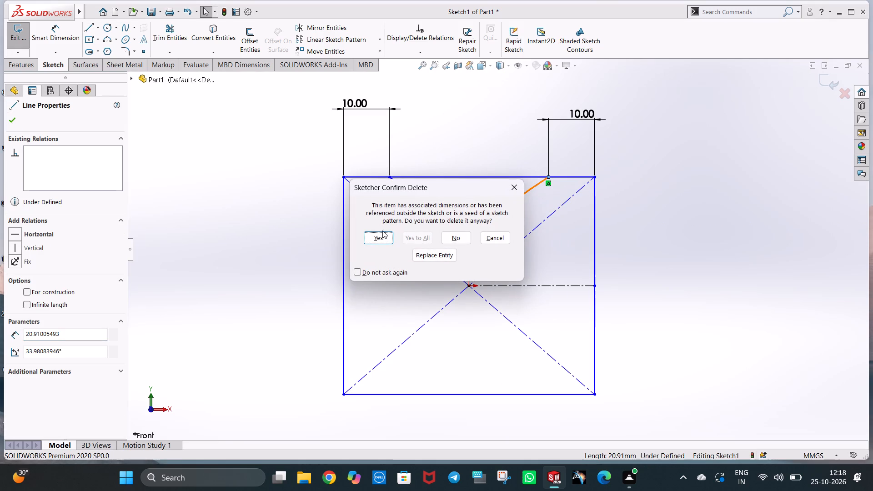
click(382, 230)
click(385, 235)
Draw a slanted line from the right end of the 3 mm notch bottom up to the rectangle's top edge.
click(90, 30)
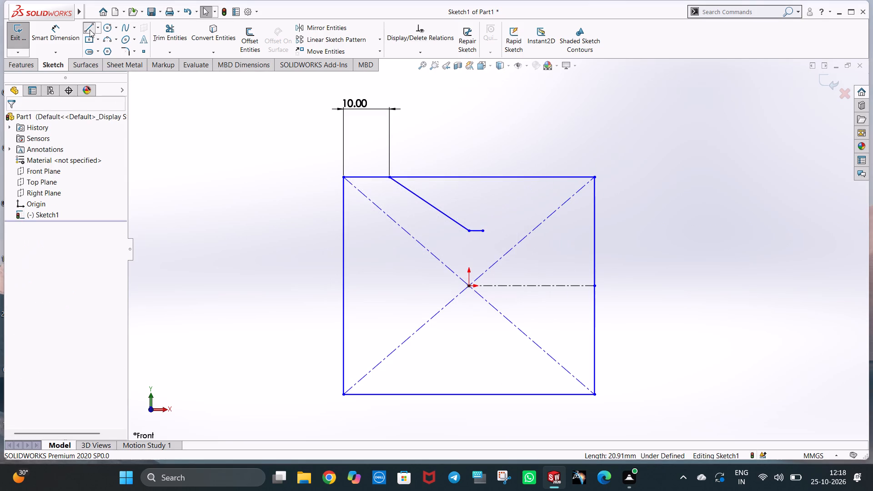
click(485, 231)
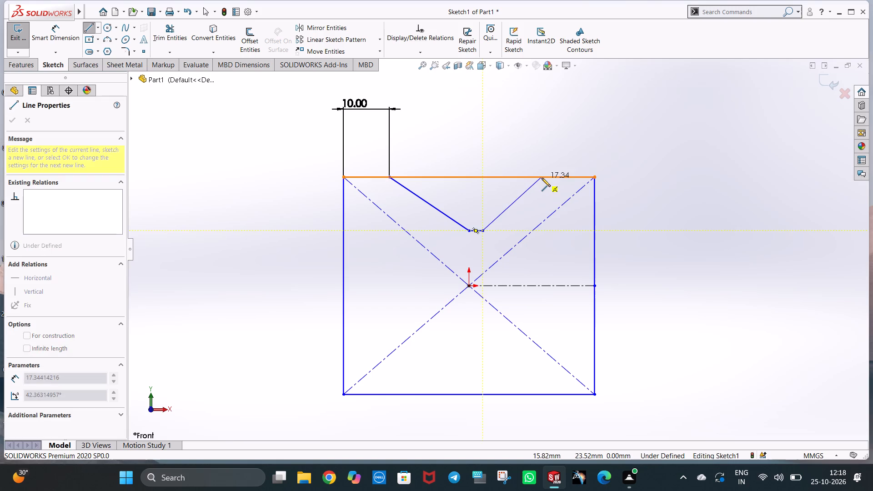
click(543, 178)
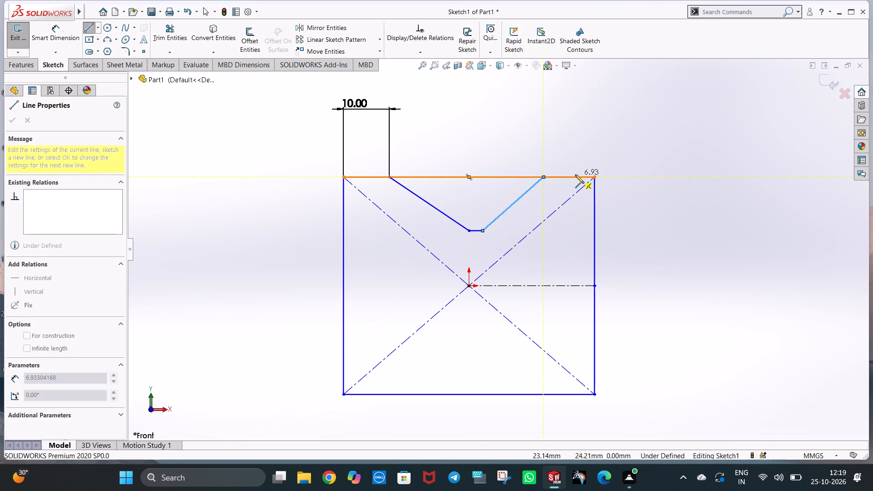
key(Escape)
key(Escape)
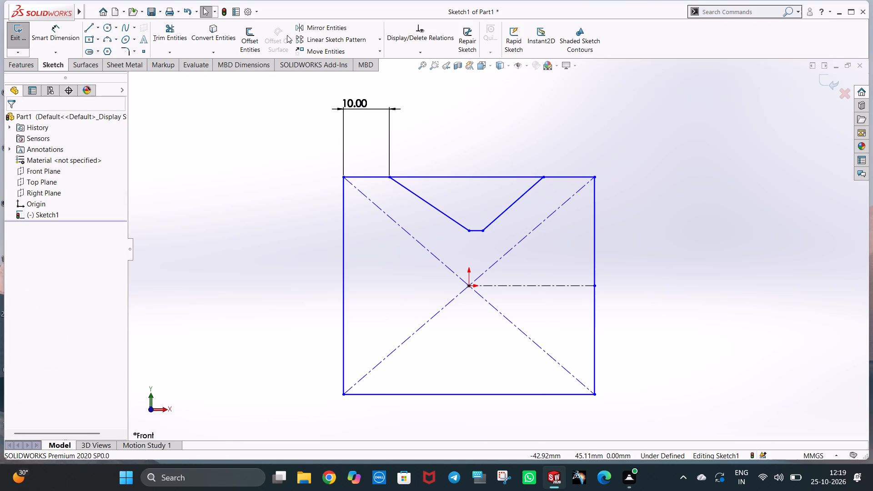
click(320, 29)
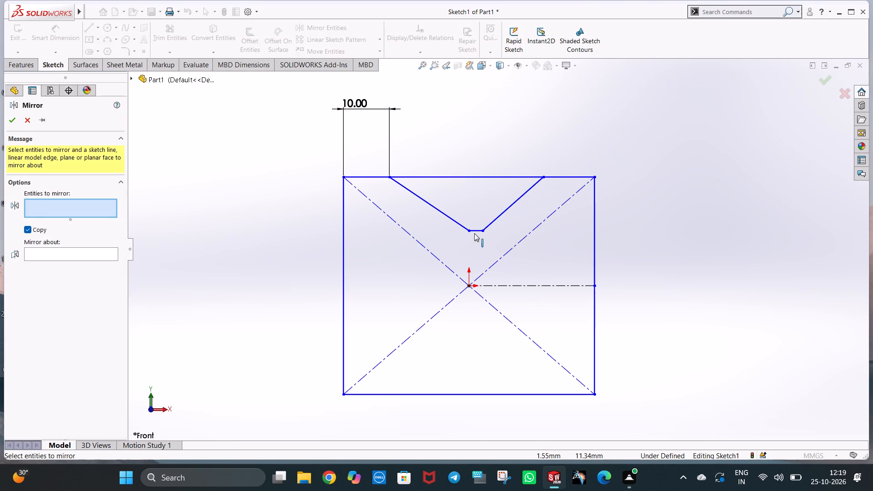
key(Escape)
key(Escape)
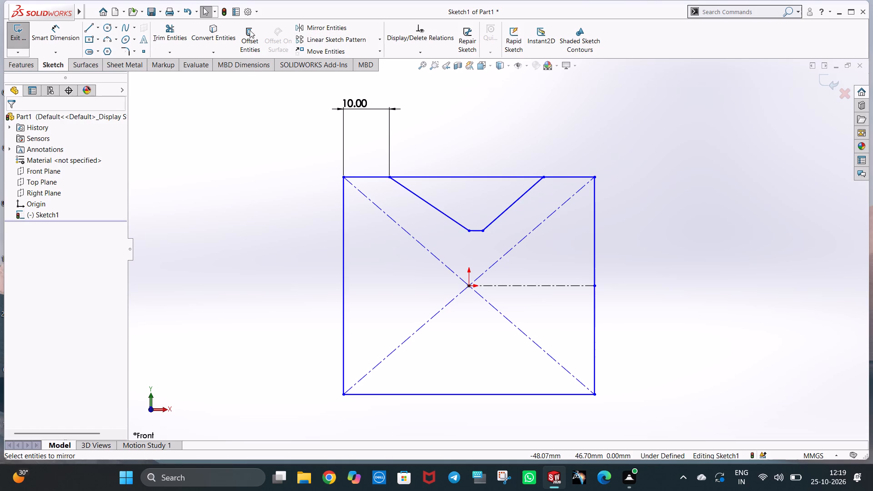
Draw a 3 mm horizontal line toward the left from the lower end of the notch's left slanted line.
click(84, 28)
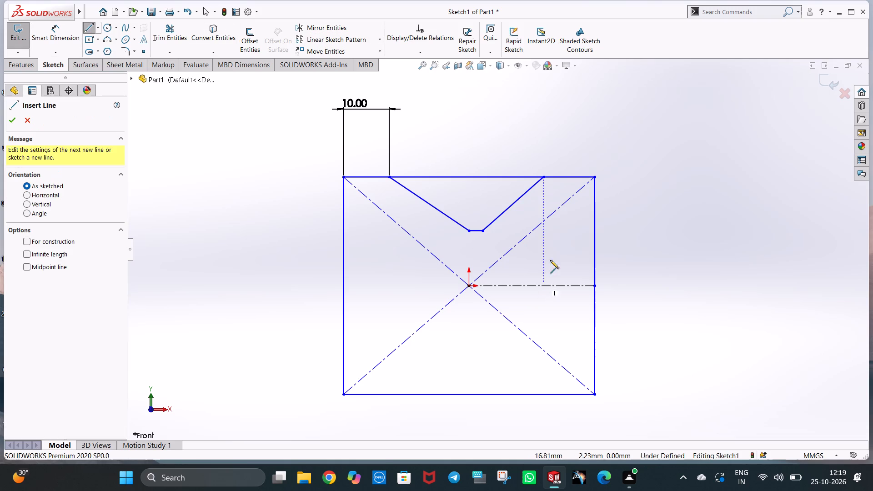
click(470, 231)
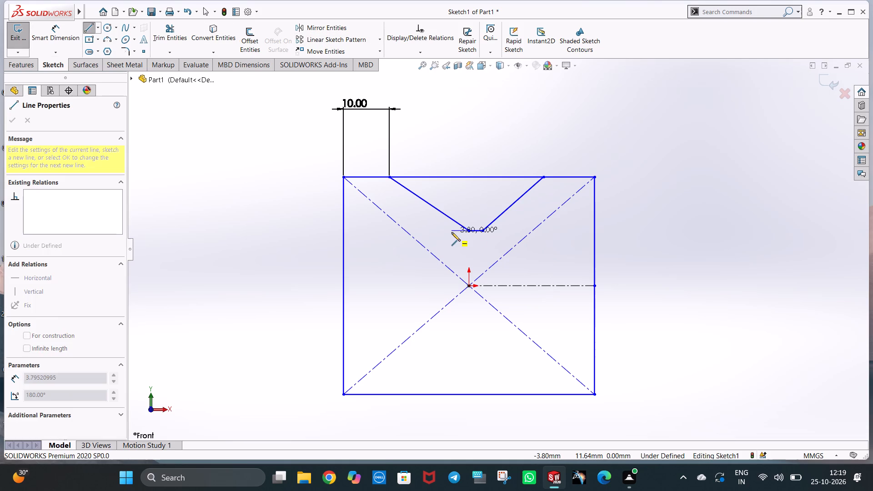
click(452, 232)
key(3)
key(Return)
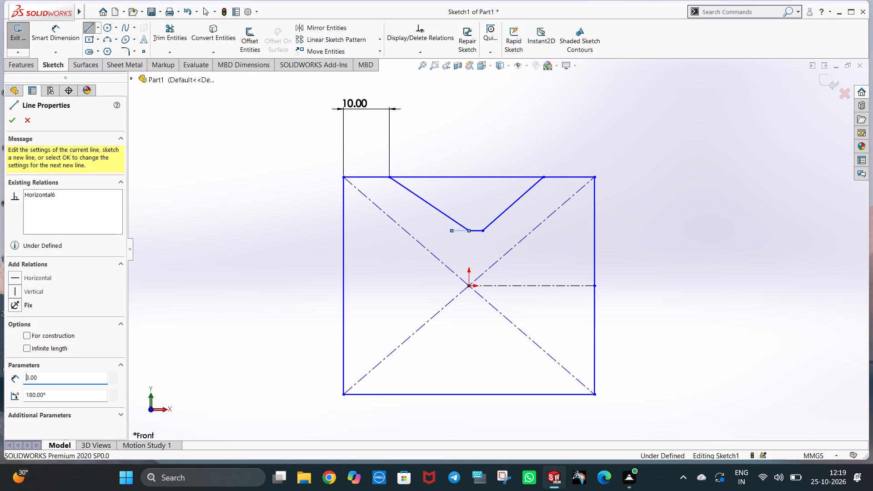
key(Escape)
key(Escape)
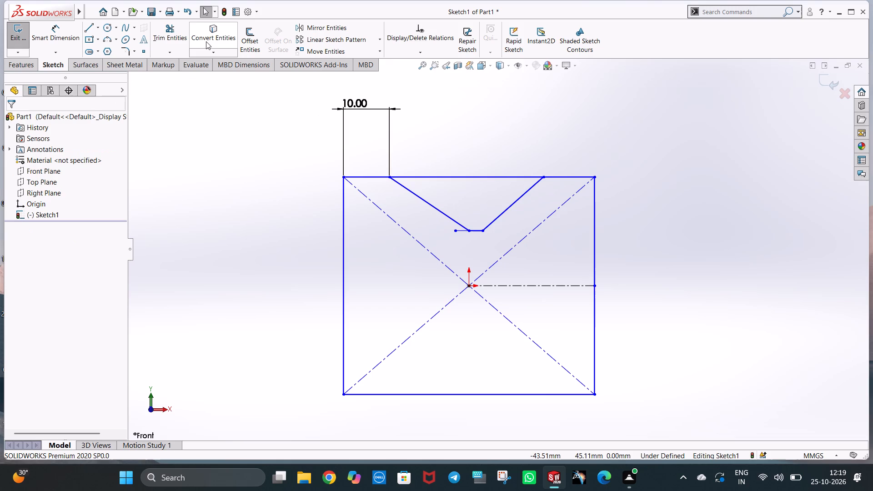
Draw a slanted line from the left end of the new 3 mm segment up to the notch's left corner on the rectangle's top edge.
click(89, 27)
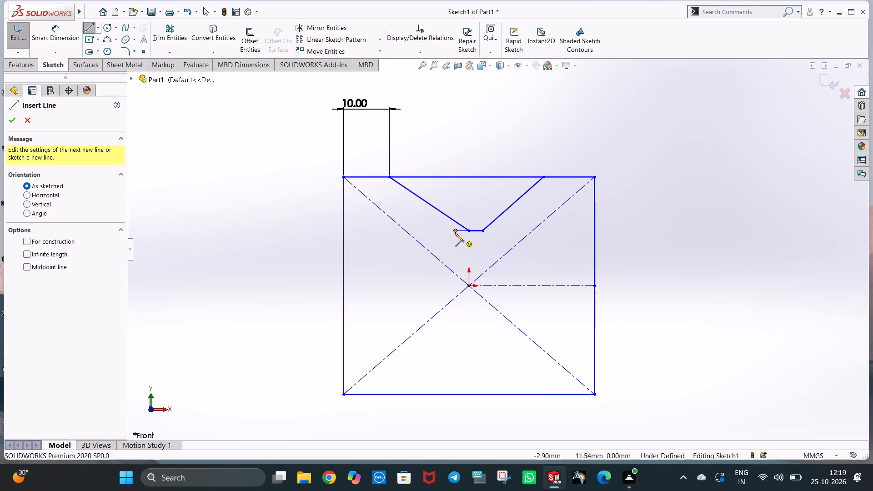
click(455, 231)
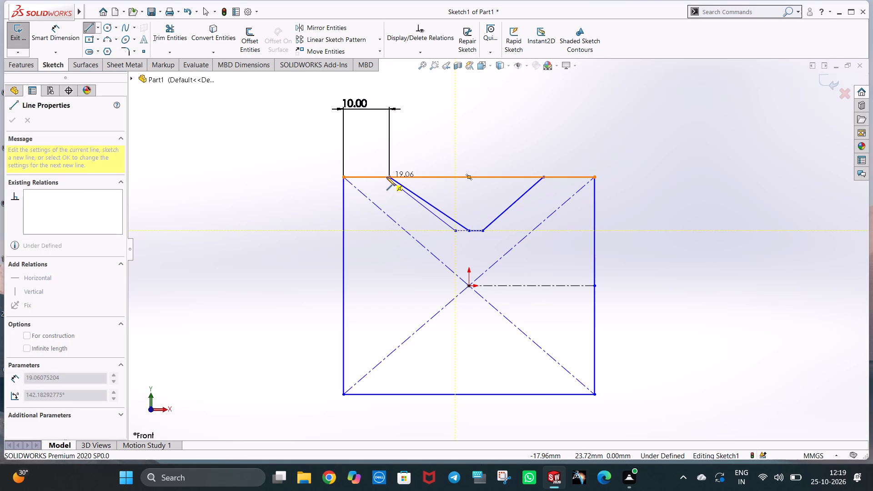
click(389, 176)
key(Escape)
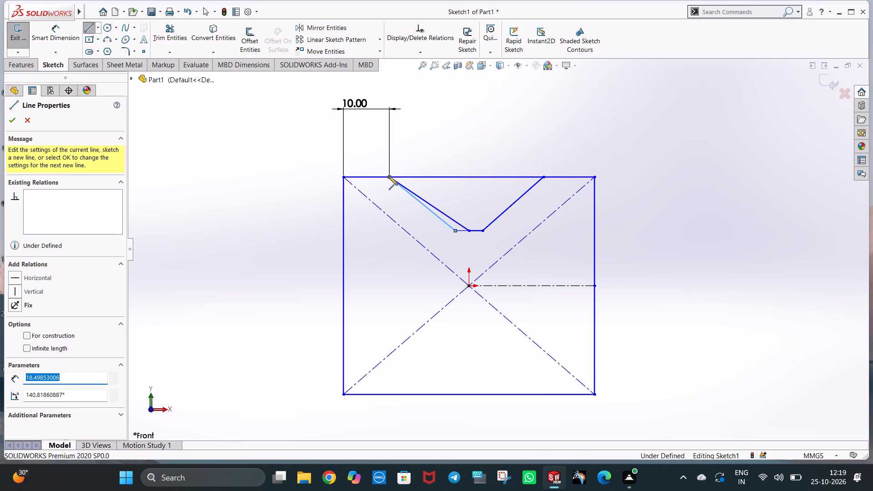
key(Escape)
Delete the original left slanted line that ends at the middle of the notch bottom.
click(458, 223)
key(Delete)
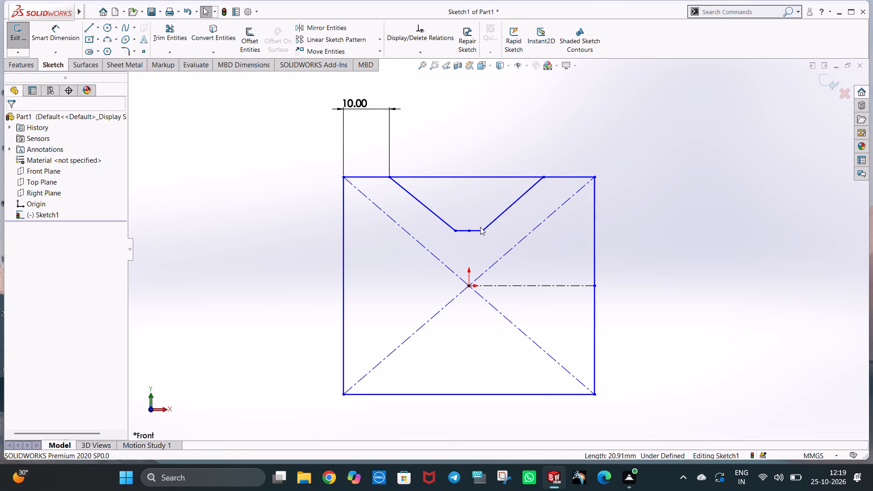
click(630, 291)
Delete both 3 mm horizontal segments that form the notch bottom.
click(471, 232)
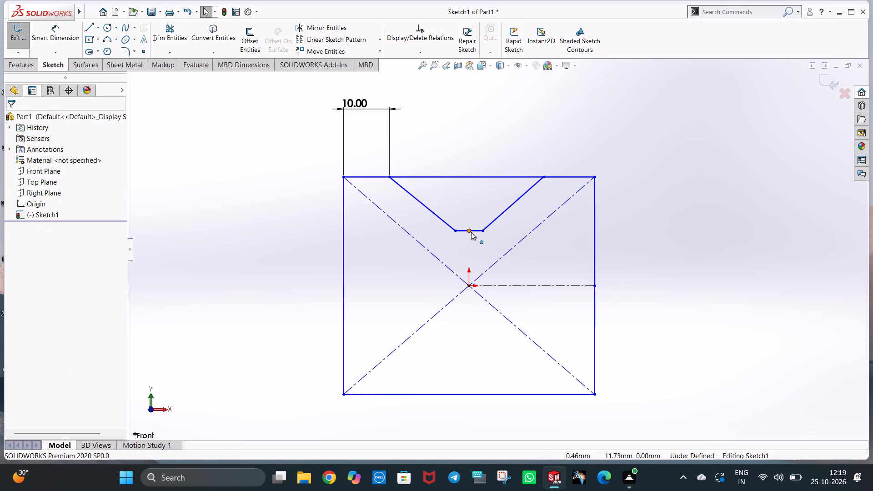
click(477, 228)
key(Delete)
click(464, 231)
key(Delete)
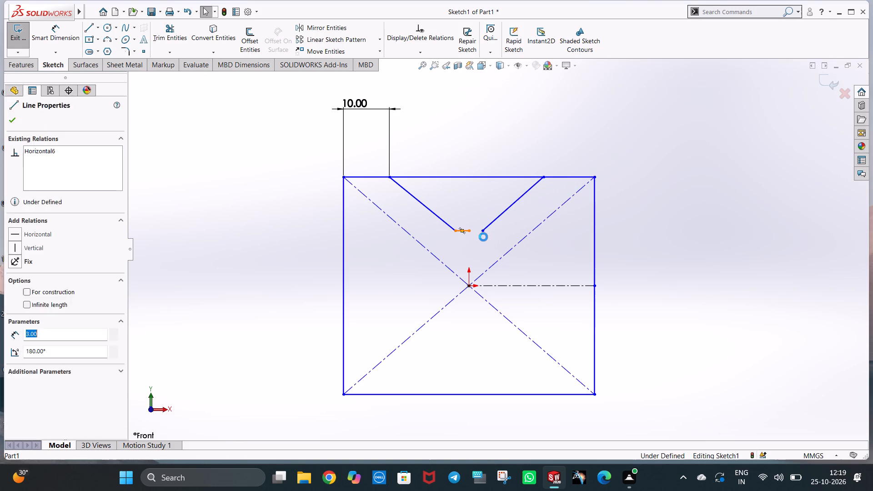
Draw a single 6 mm horizontal line joining the lower ends of the two slanted notch lines.
click(83, 29)
click(455, 231)
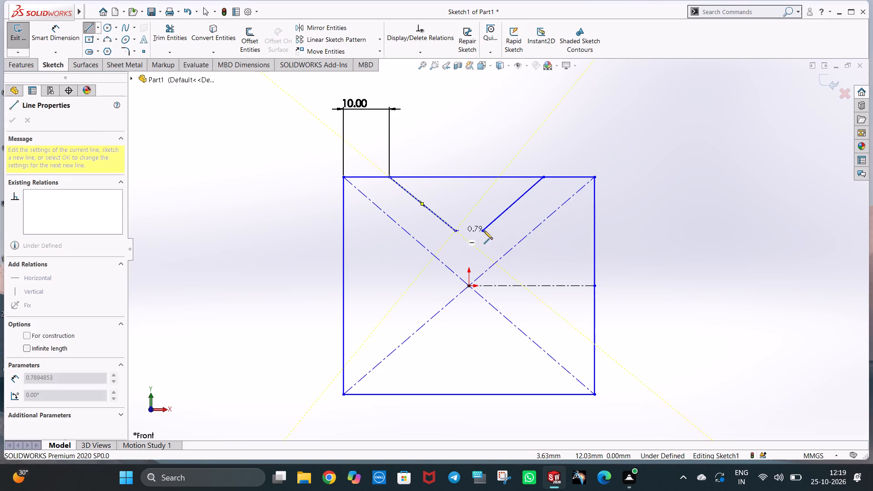
click(483, 230)
key(Escape)
key(Escape)
key(Escape)
click(657, 267)
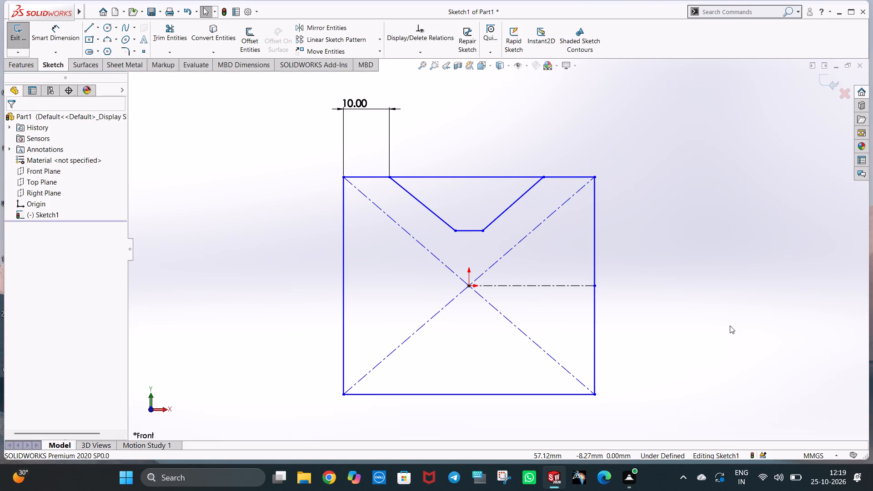
click(687, 293)
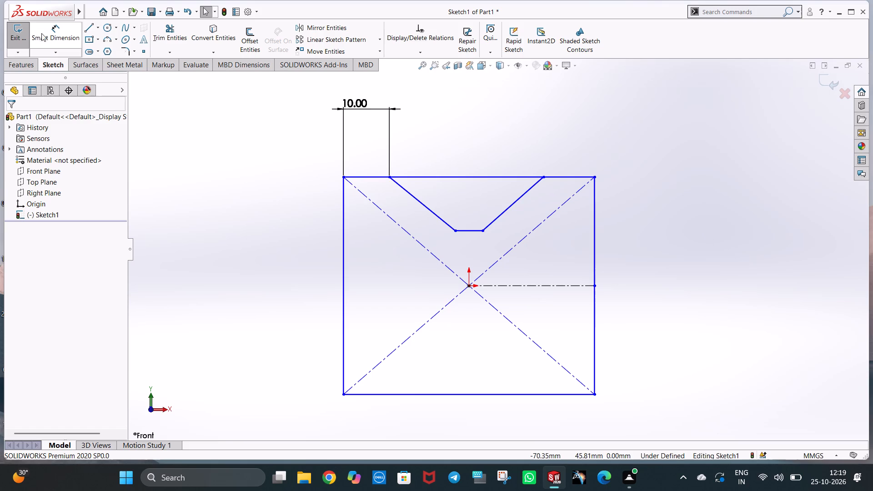
Dimension the distance from the notch's right top corner to the rectangle's top-right corner as 10 mm.
click(44, 35)
click(545, 177)
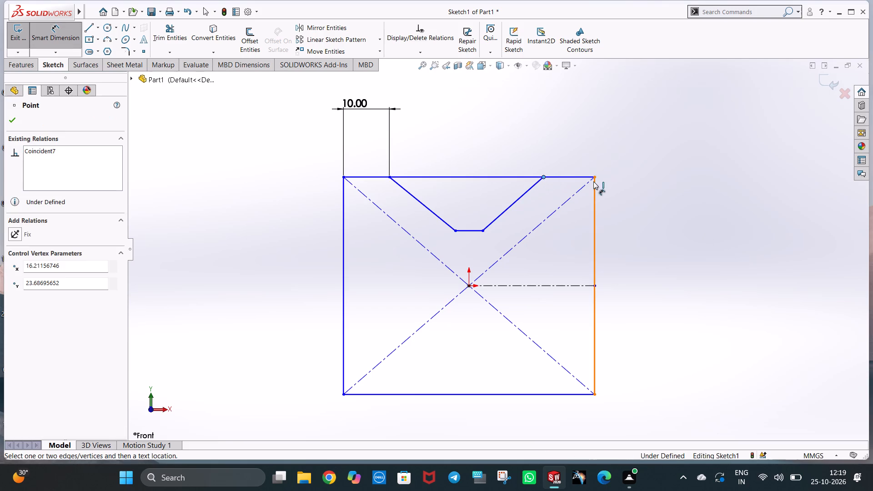
click(595, 176)
click(576, 129)
text(10)
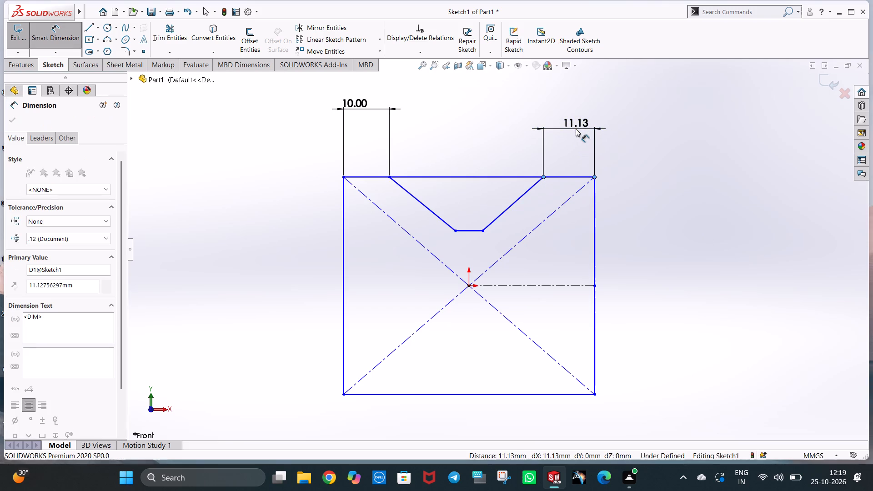
key(Return)
Dimension the vertical distance between the notch's bottom line and the origin.
click(473, 231)
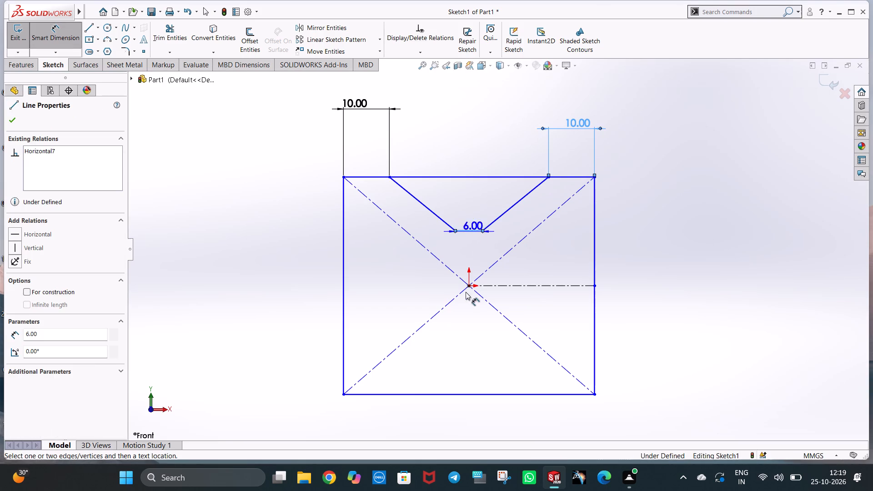
click(469, 284)
click(548, 265)
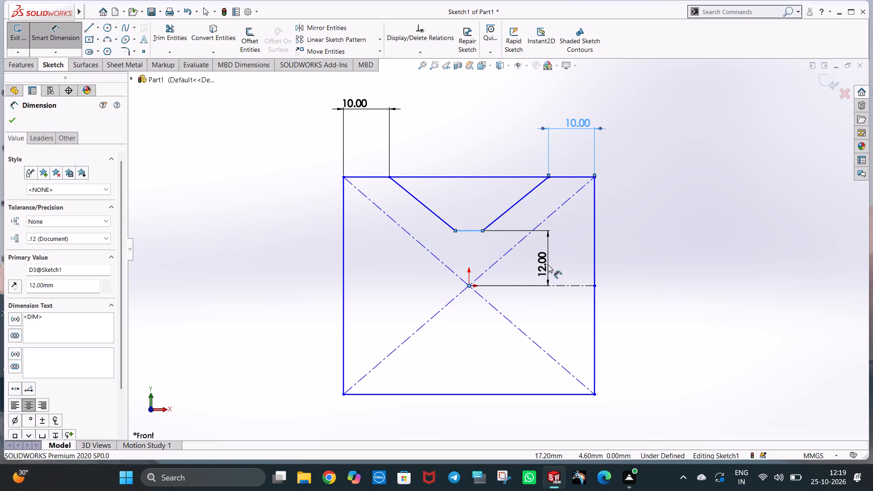
click(507, 252)
click(641, 264)
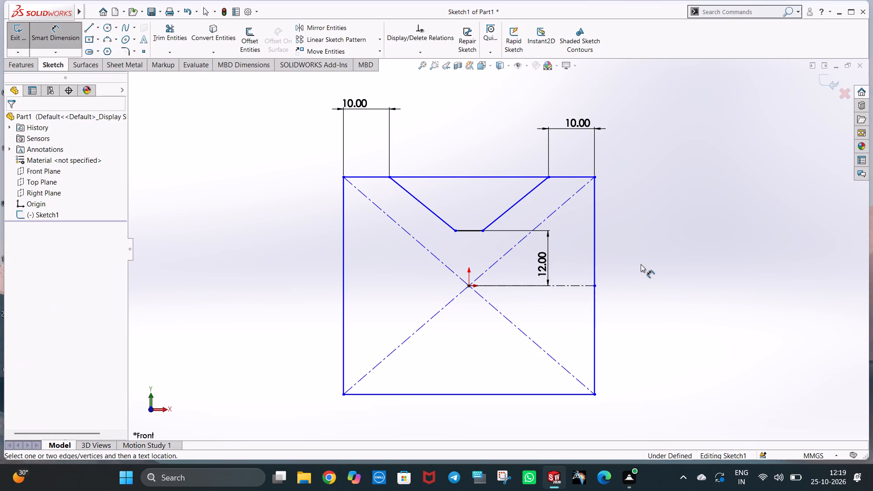
key(Escape)
key(Escape)
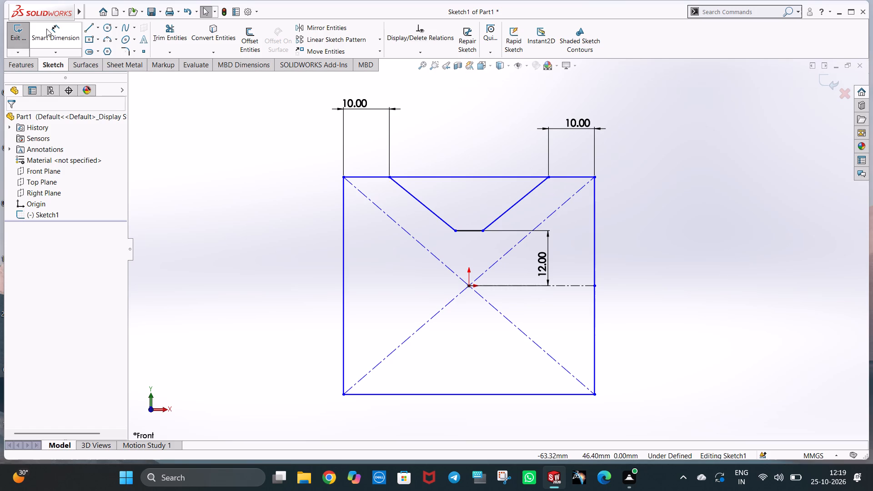
Draw a 6 mm line up the rectangle's left edge from its midpoint, followed by a 6 mm horizontal line inward.
click(91, 31)
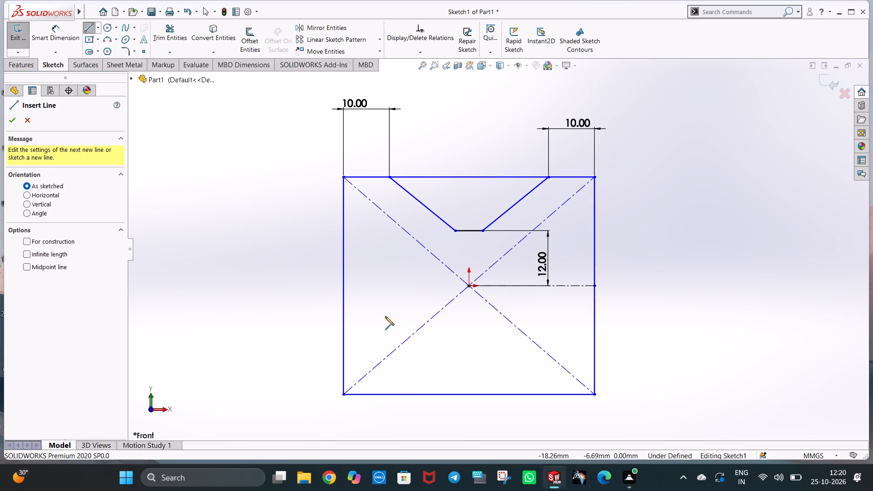
click(343, 286)
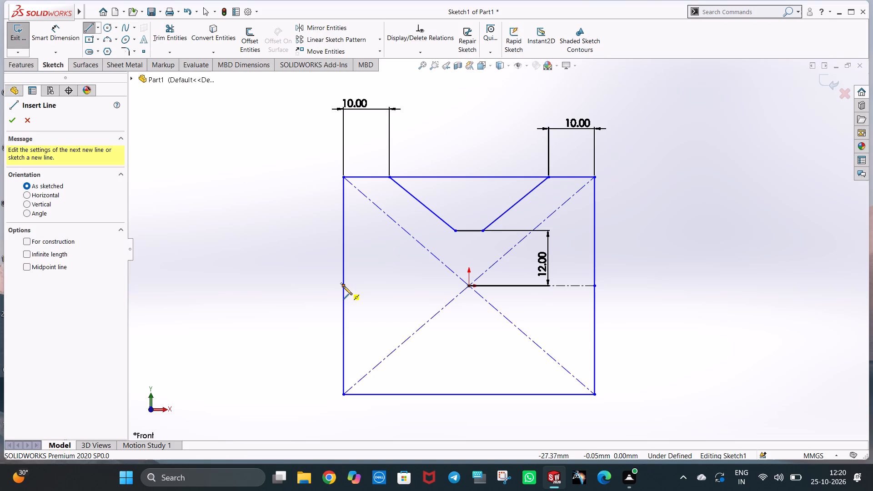
click(342, 255)
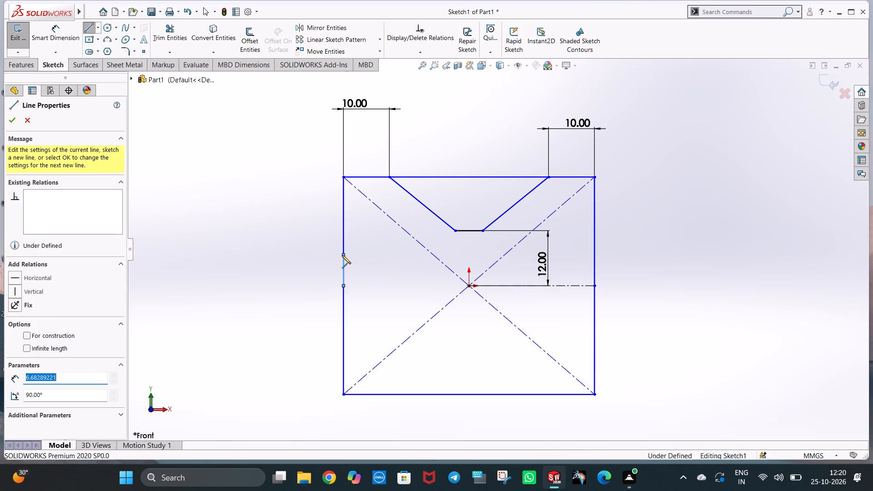
key(6)
key(Return)
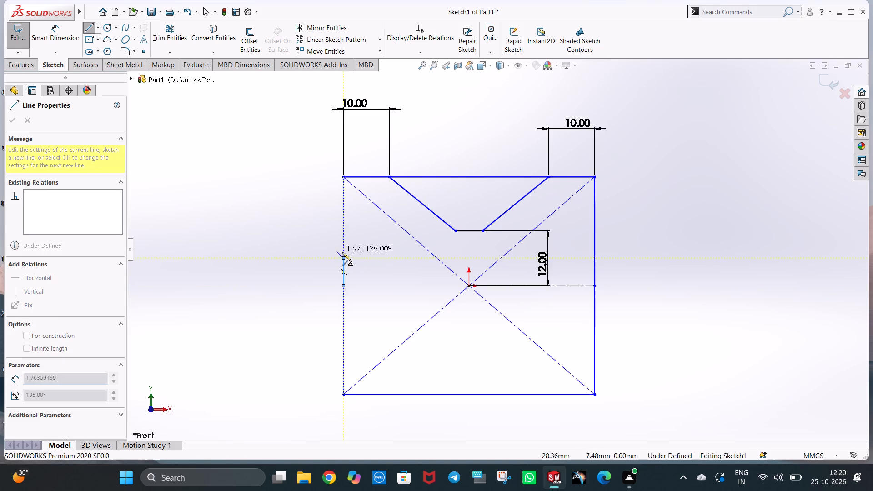
click(367, 257)
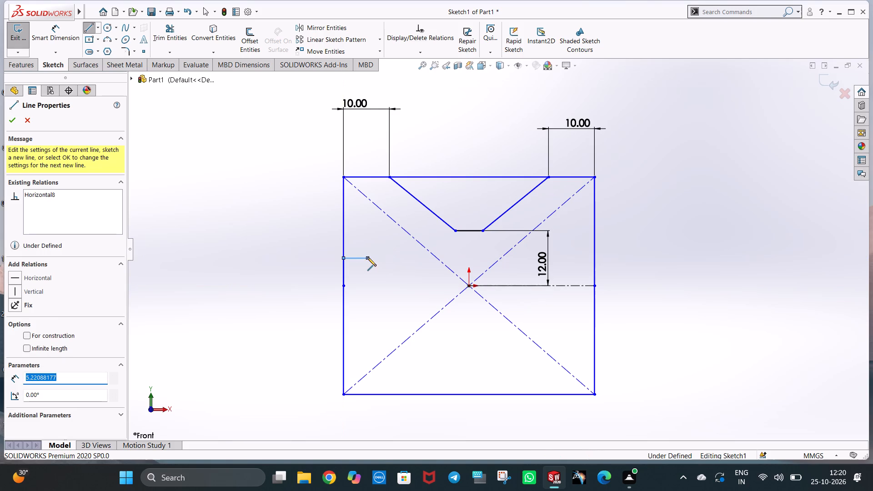
key(6)
key(Return)
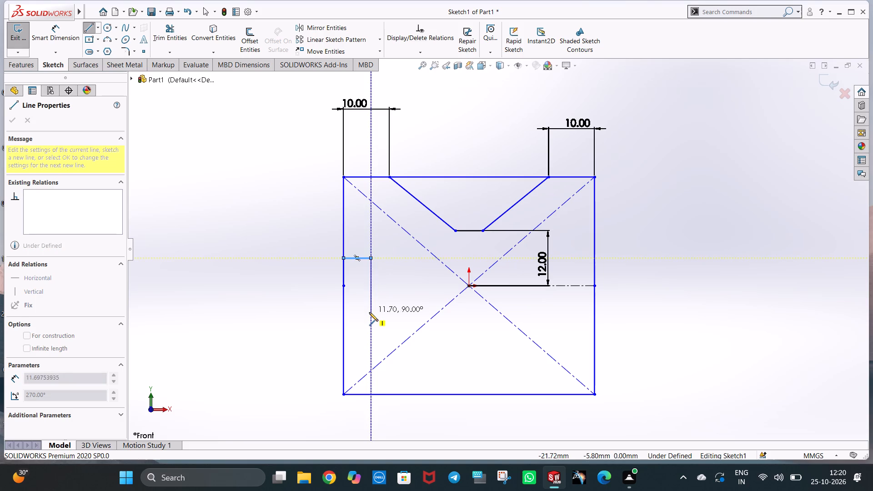
Draw a 12 mm vertical line downward from the inner end of the 6 mm horizontal line.
click(369, 312)
text(12)
key(Return)
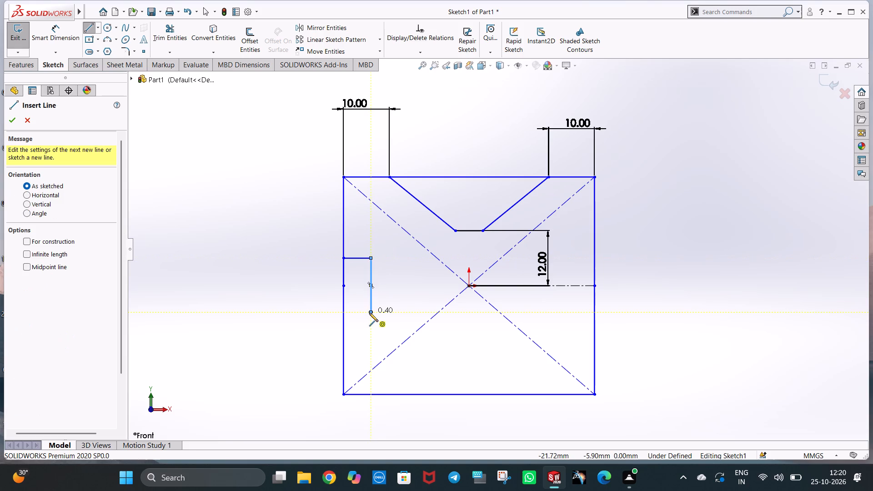
key(Escape)
click(372, 290)
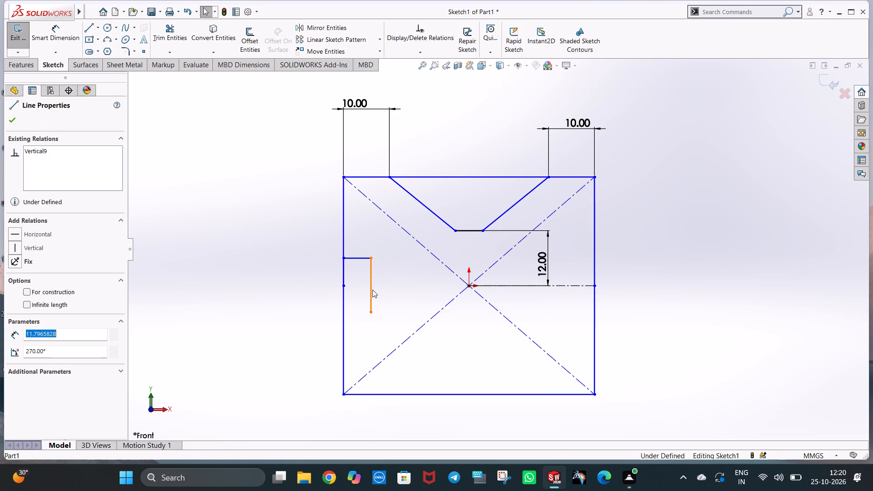
text(12)
key(Return)
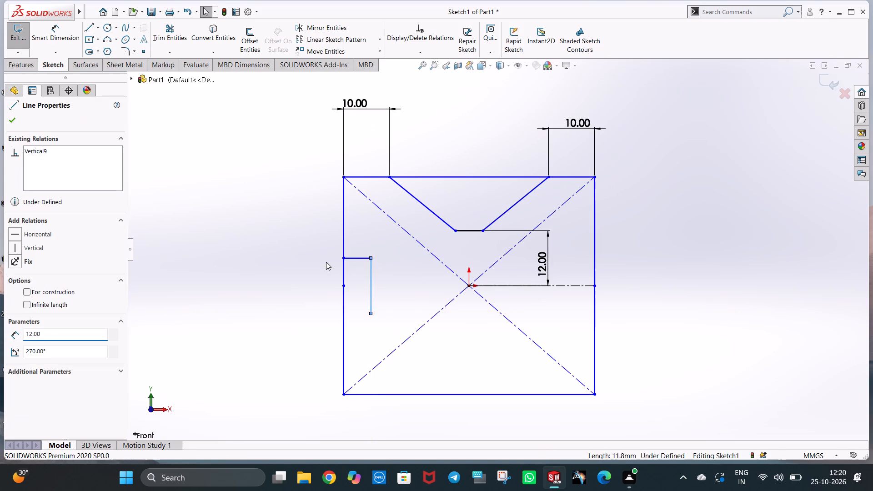
click(296, 244)
Close the side slot with a 6 mm horizontal line from the vertical line's lower end to the rectangle's left edge.
click(92, 26)
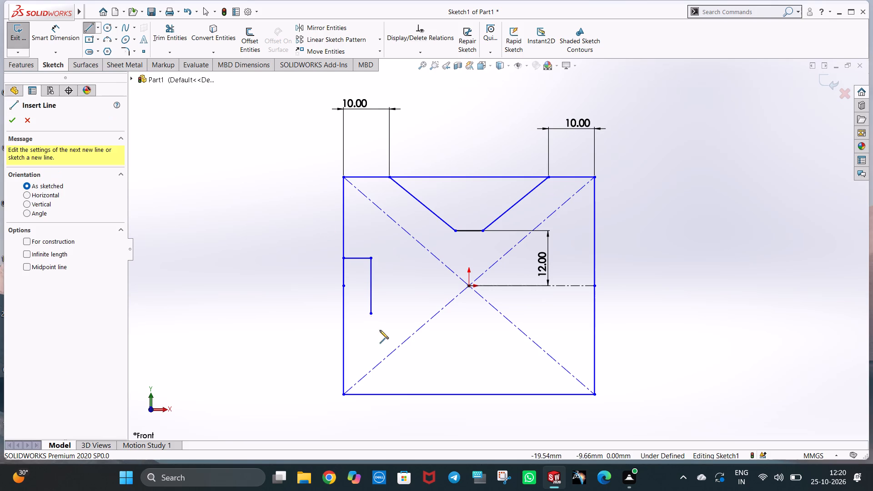
click(371, 315)
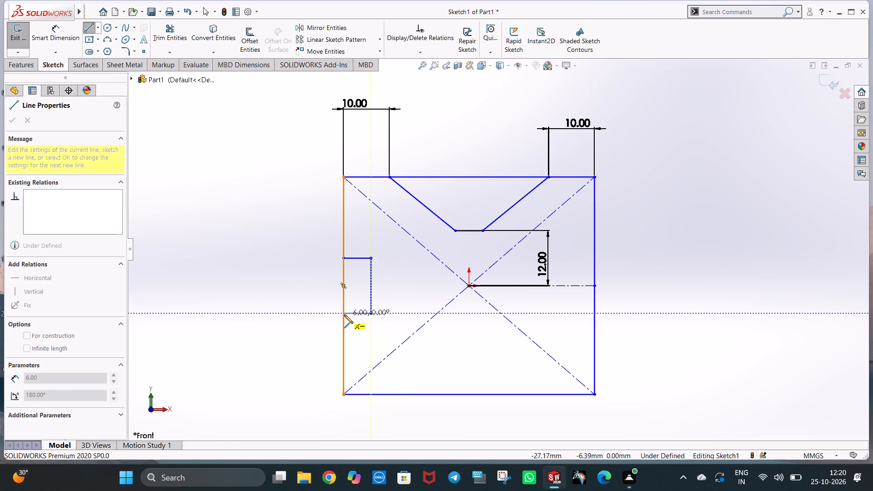
click(344, 315)
key(Escape)
key(Escape)
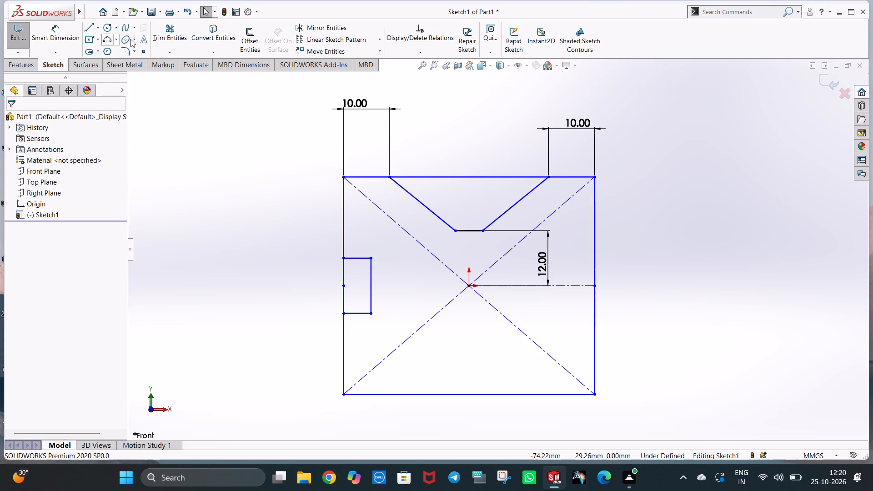
Trim away the part of the rectangle's left edge that spans the side slot's opening.
click(174, 31)
drag(313, 291, 356, 295)
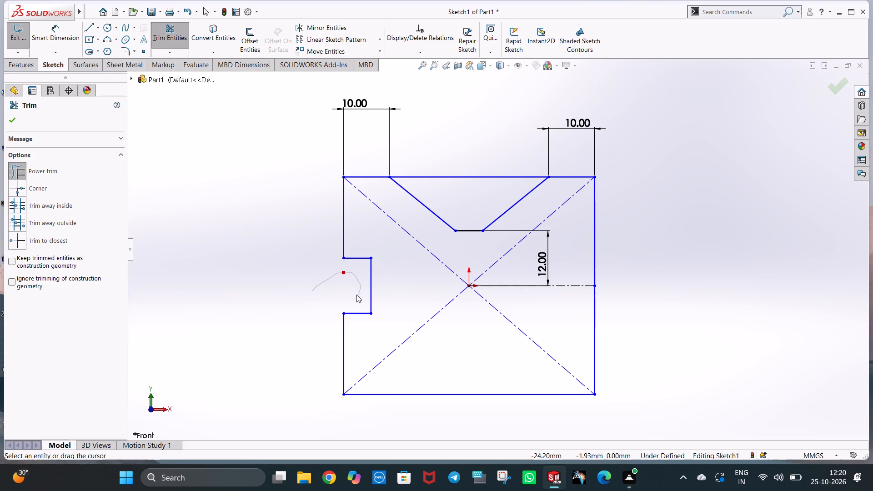
drag(356, 295, 357, 295)
key(Escape)
key(Escape)
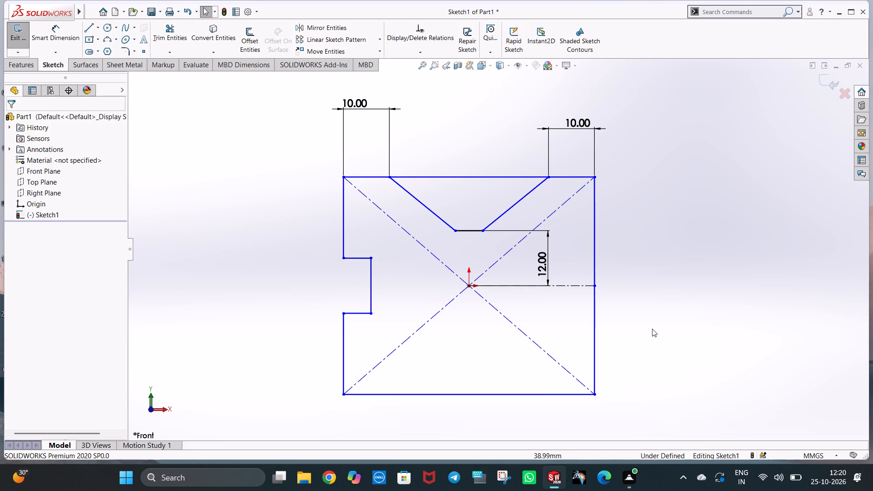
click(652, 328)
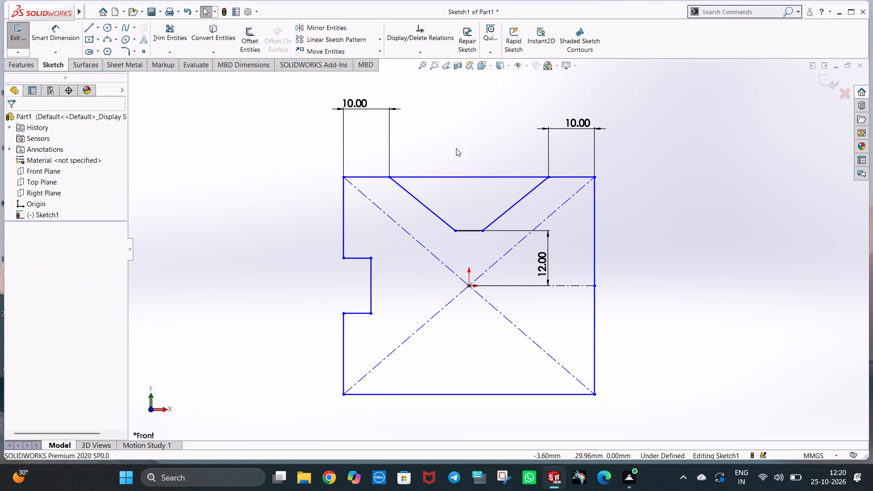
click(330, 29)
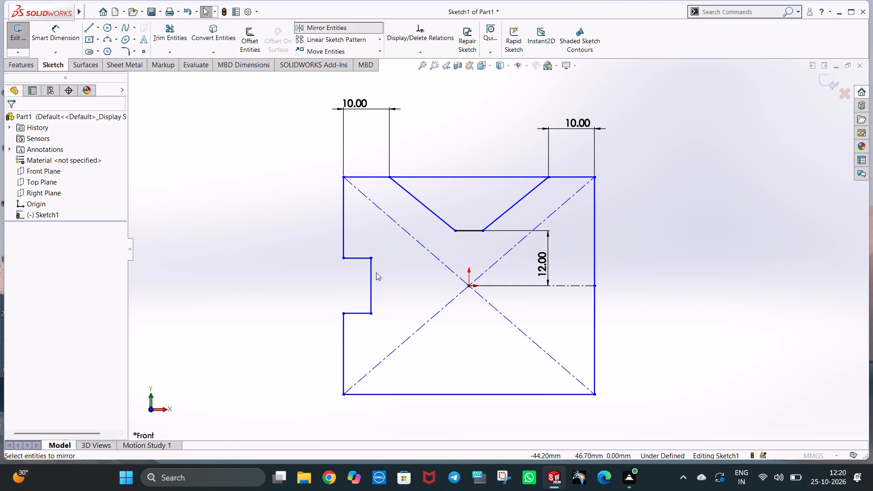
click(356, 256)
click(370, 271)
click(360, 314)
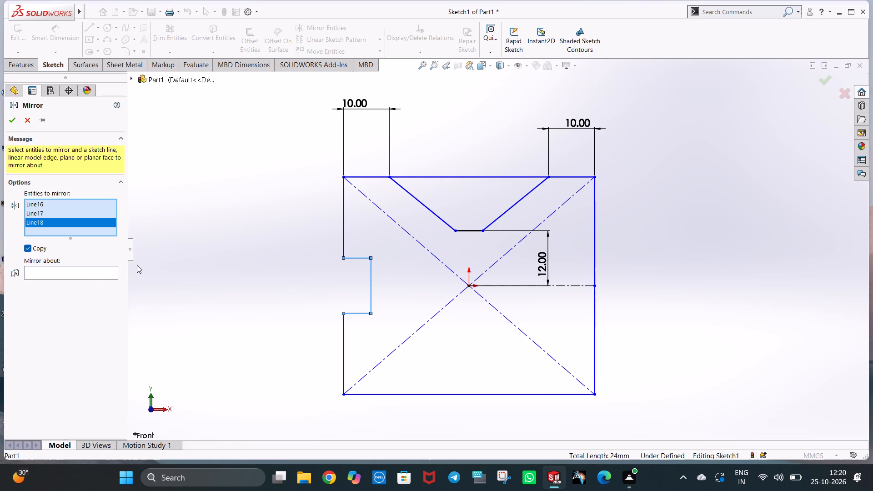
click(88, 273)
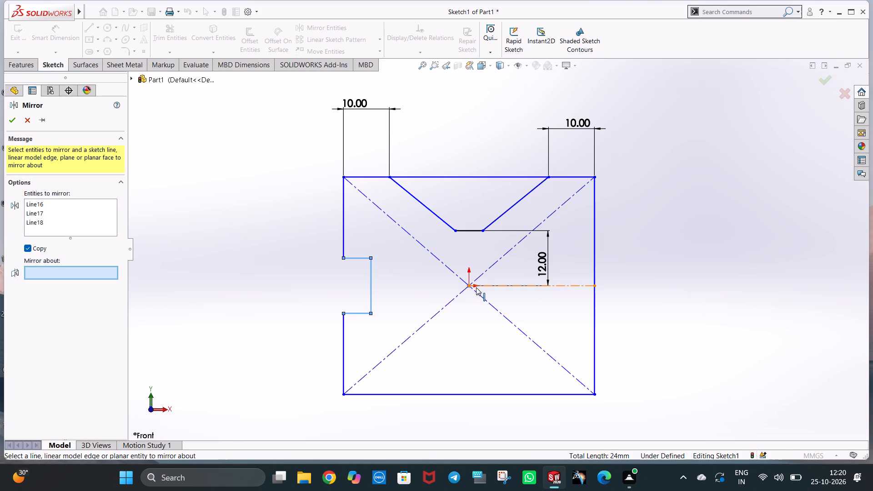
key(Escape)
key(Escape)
Draw a vertical centreline from the origin up to the midpoint of the rectangle's top edge.
click(99, 29)
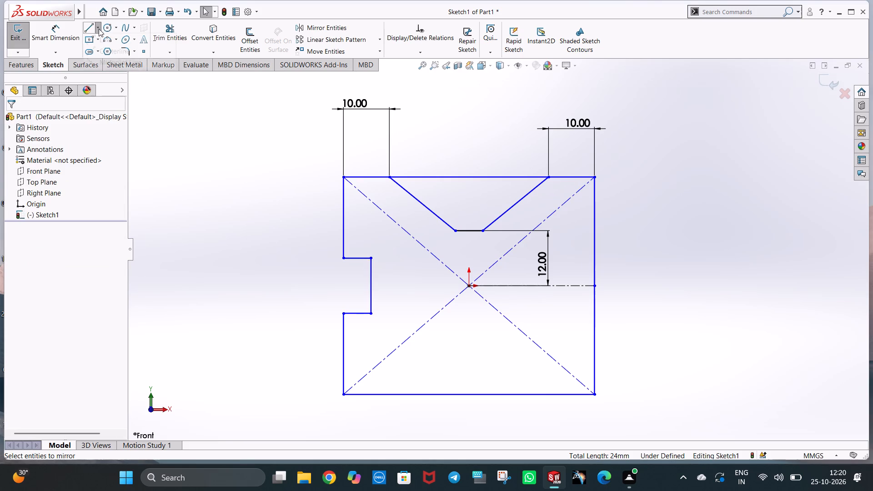
click(111, 48)
click(470, 286)
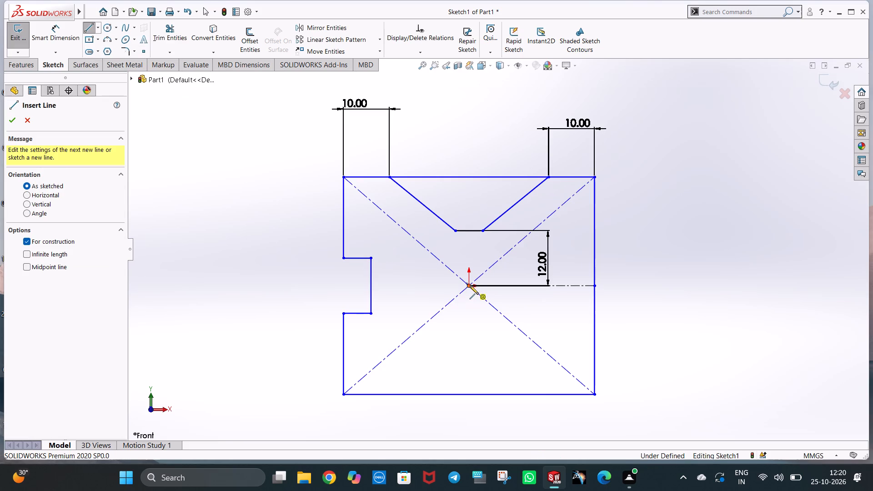
click(472, 178)
key(Escape)
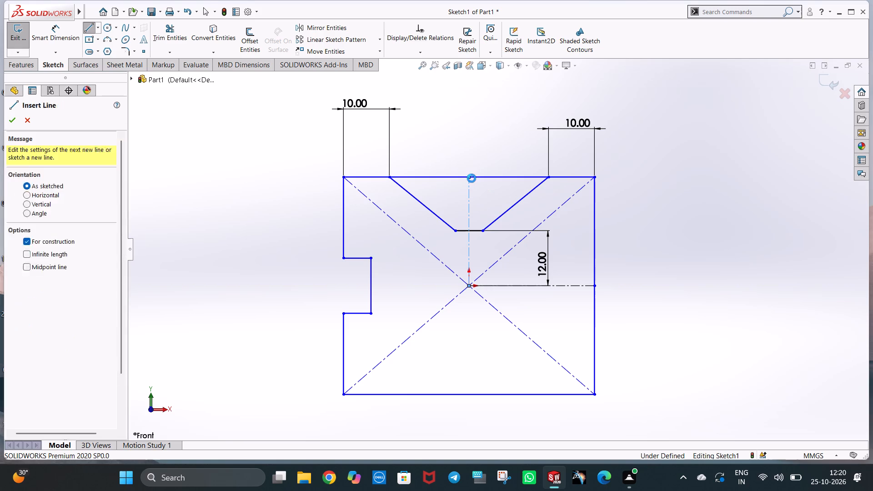
key(Escape)
Mirror the three lines of the left side slot about the vertical centreline.
click(350, 27)
click(354, 255)
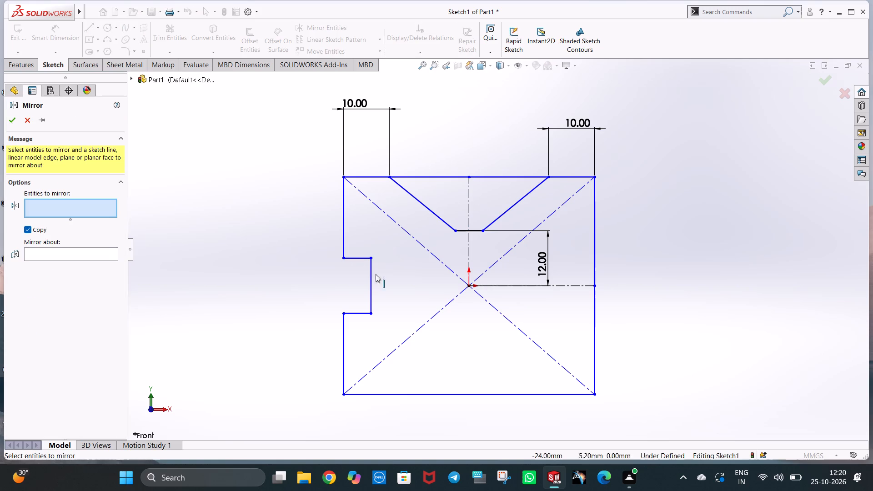
click(361, 259)
click(370, 281)
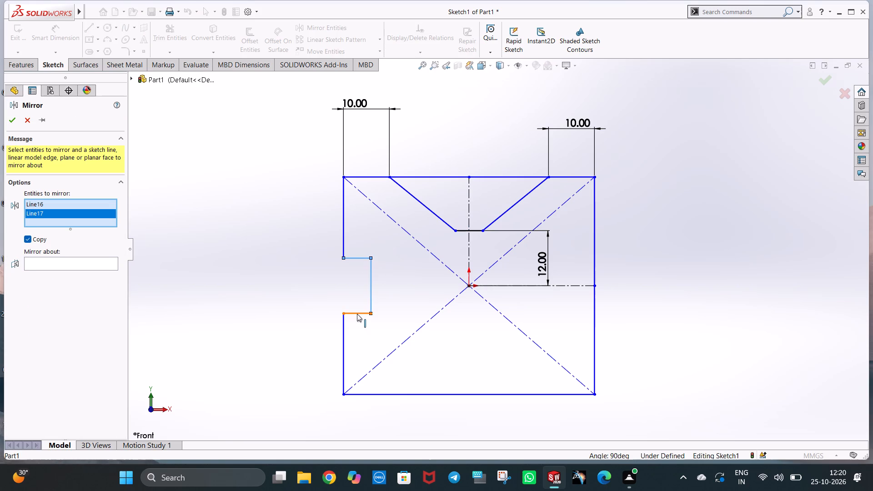
click(357, 314)
click(87, 277)
click(99, 274)
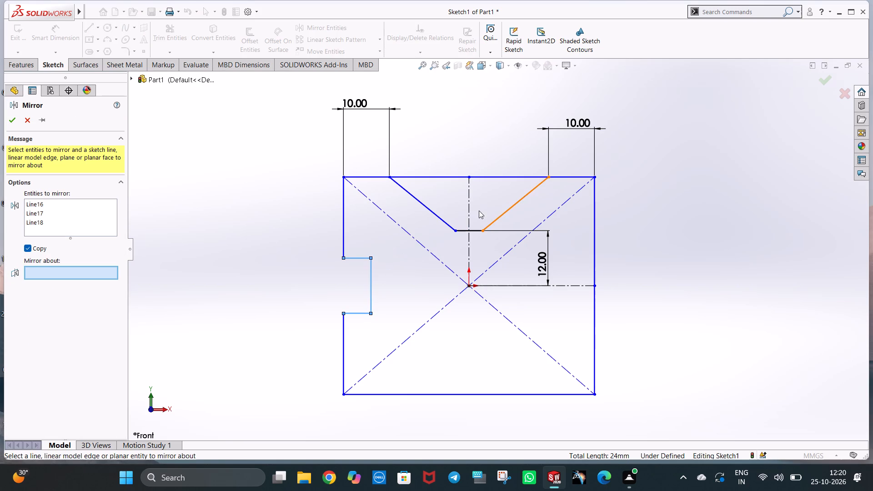
click(469, 205)
right_click(469, 205)
click(666, 276)
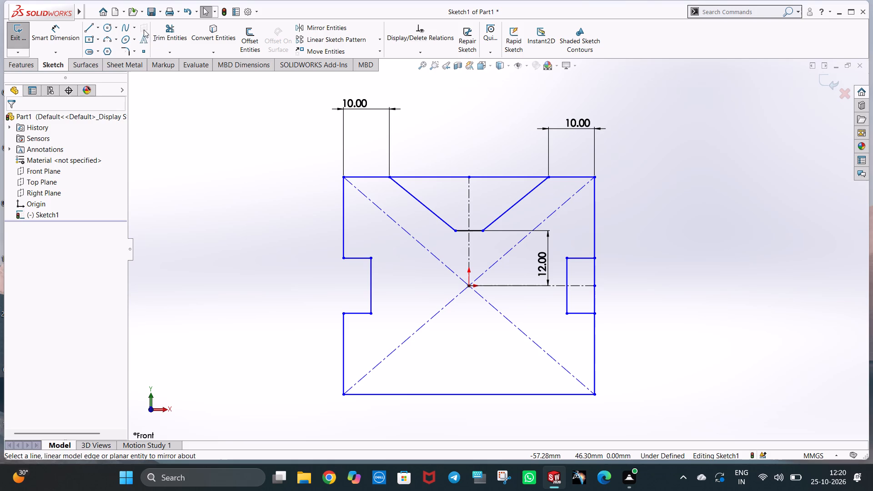
Trim away both parts of the rectangle's right edge that span the mirrored slot's opening.
click(172, 45)
drag(641, 291, 579, 280)
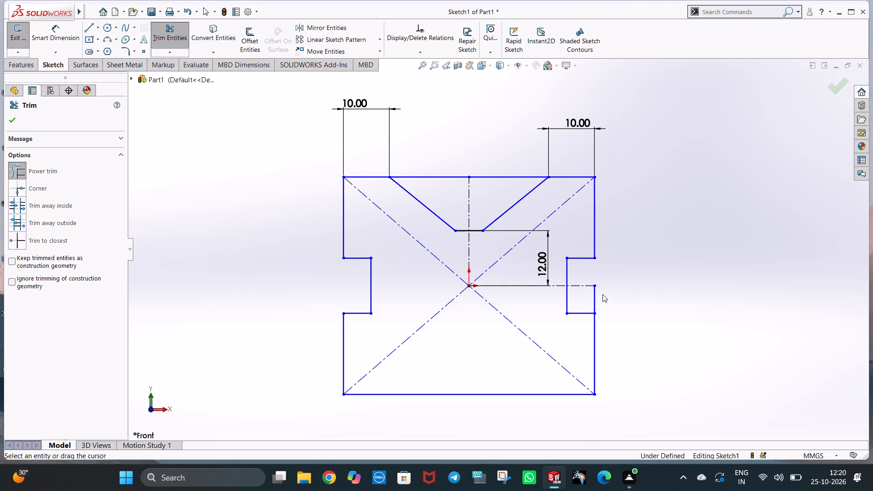
drag(607, 298, 587, 301)
click(635, 296)
key(Escape)
key(Escape)
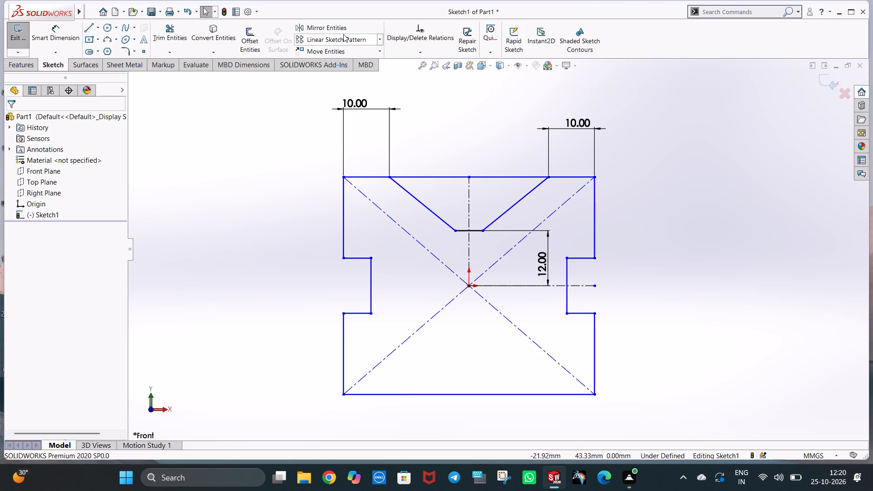
Mirror the three lines of the top V notch about the horizontal centreline.
click(343, 30)
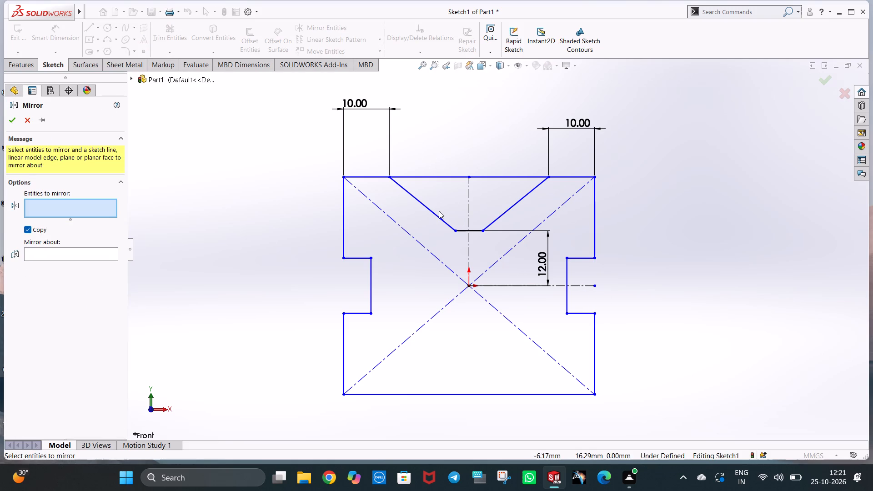
click(437, 212)
click(437, 213)
click(437, 216)
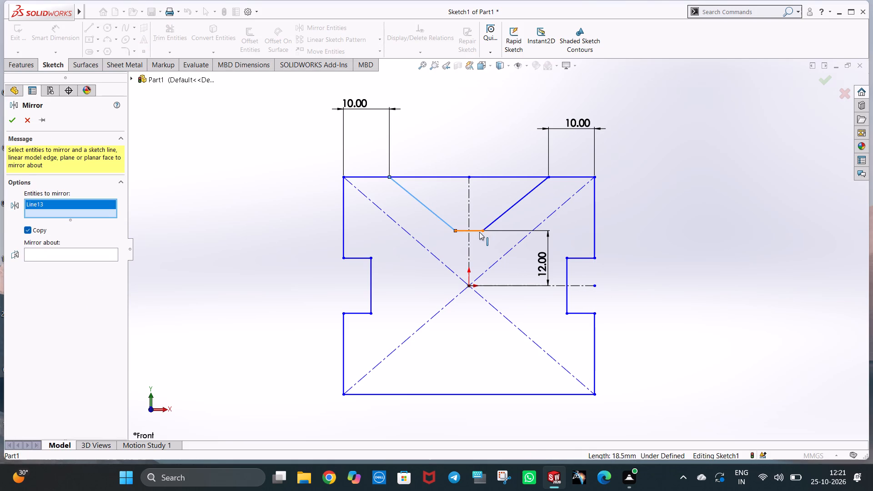
click(479, 232)
click(498, 216)
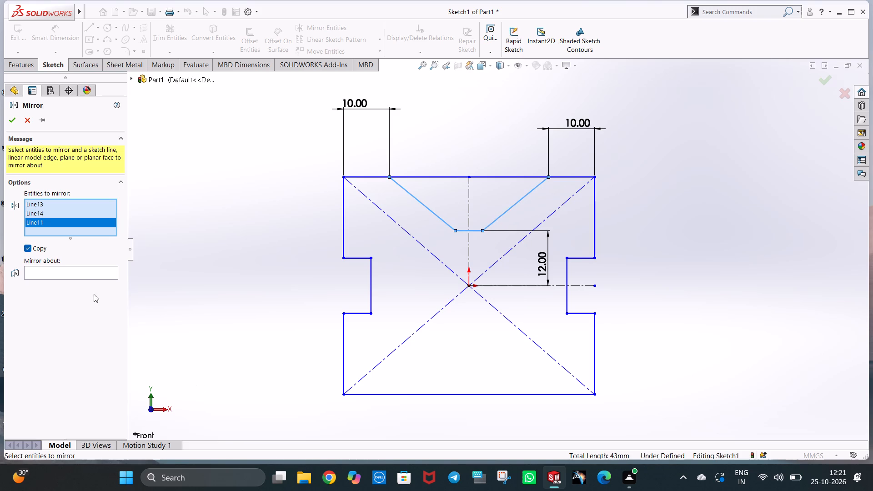
click(85, 271)
click(496, 286)
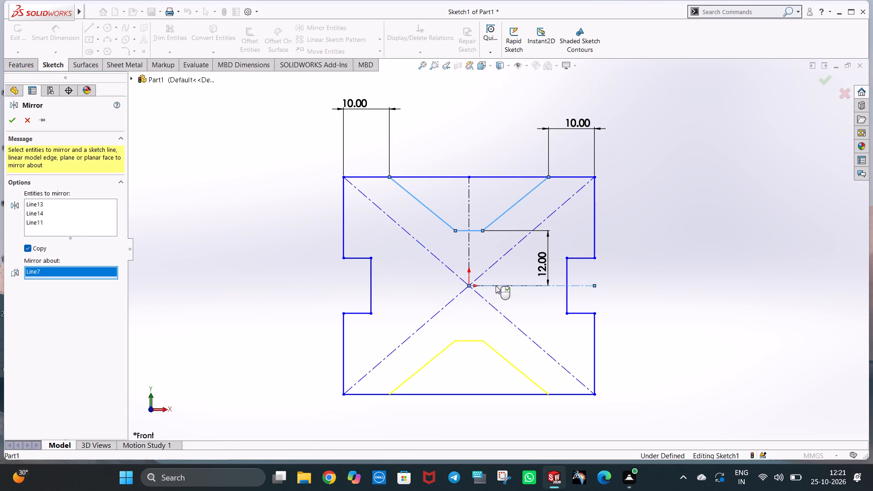
right_click(496, 286)
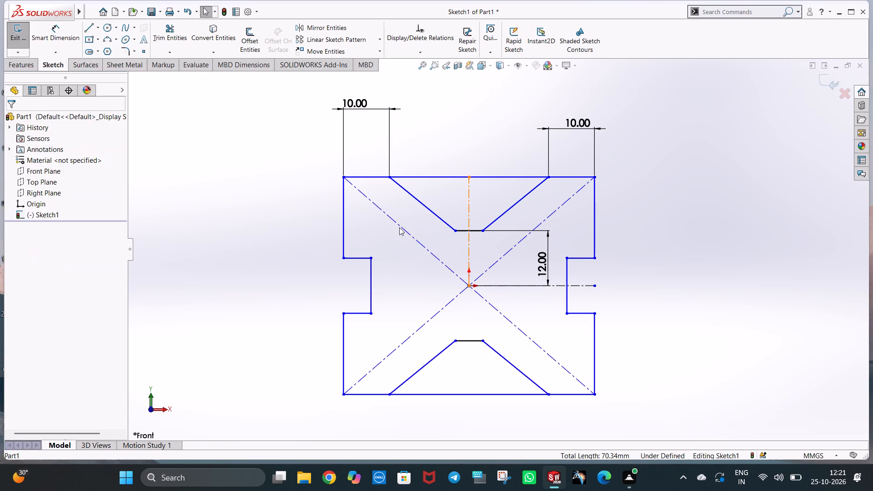
Trim away the parts of the rectangle's top and bottom edges that span the two V notch openings.
click(162, 40)
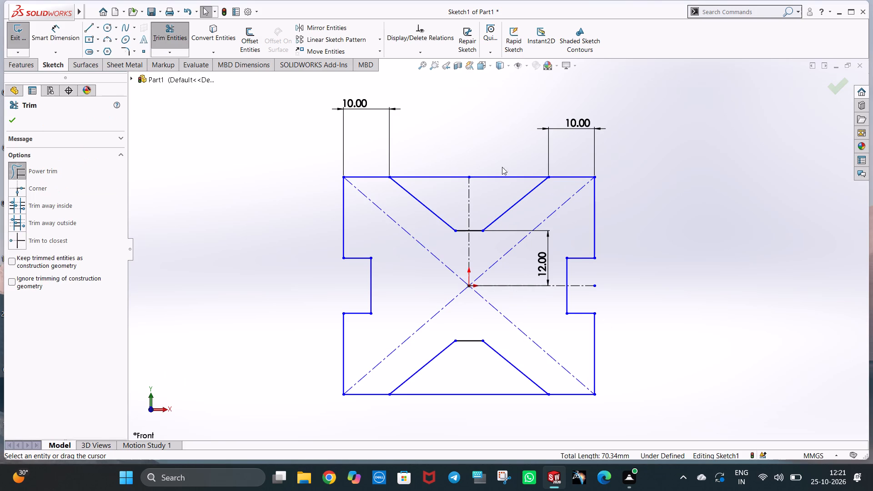
drag(504, 169, 434, 177)
drag(434, 177, 432, 186)
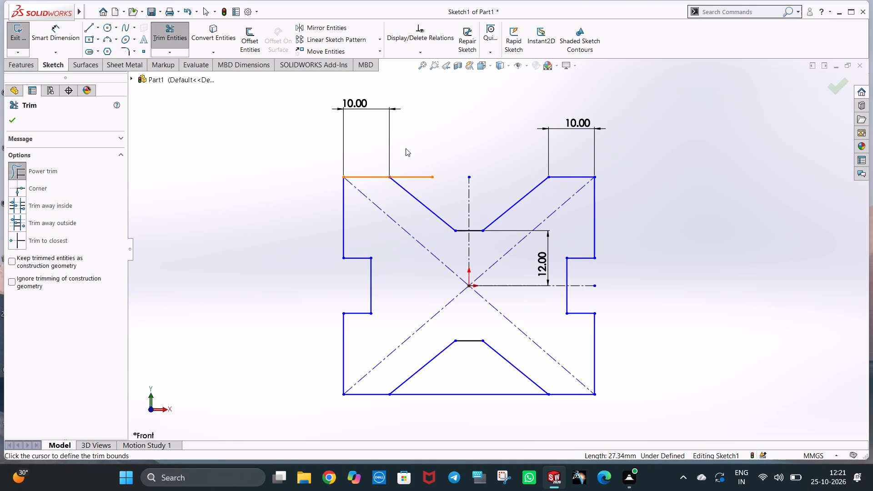
drag(414, 119, 424, 190)
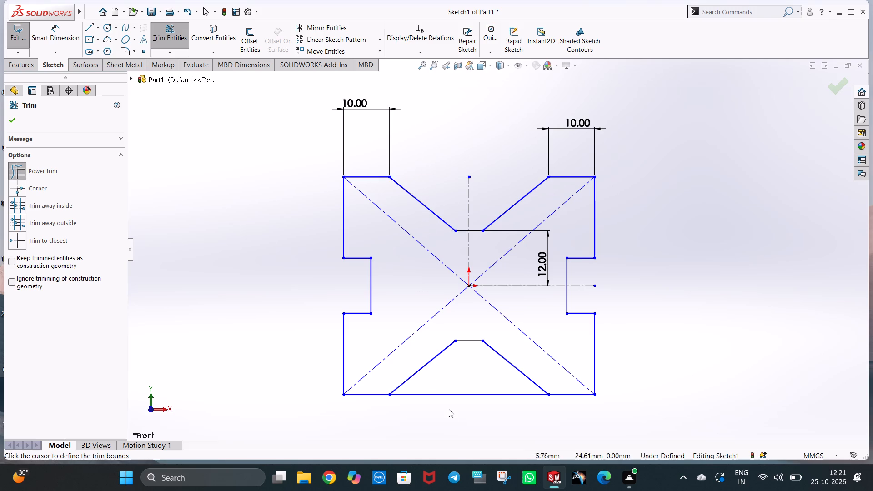
drag(450, 409, 466, 385)
click(717, 319)
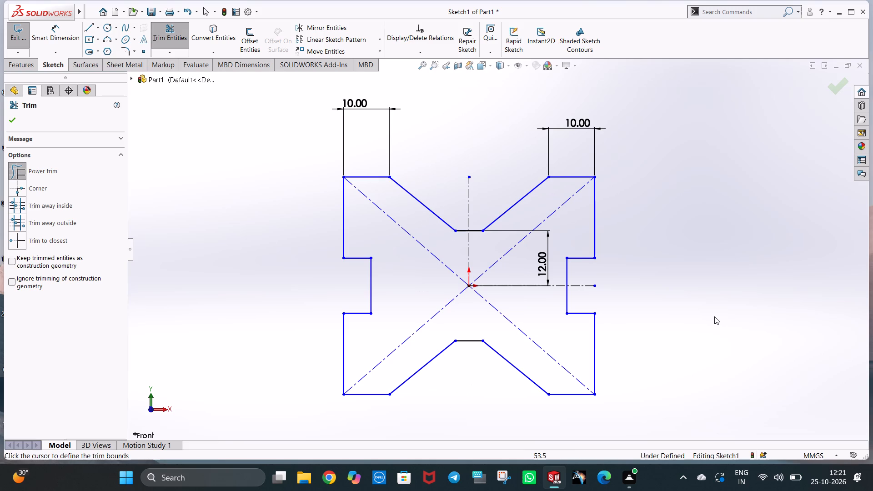
click(680, 314)
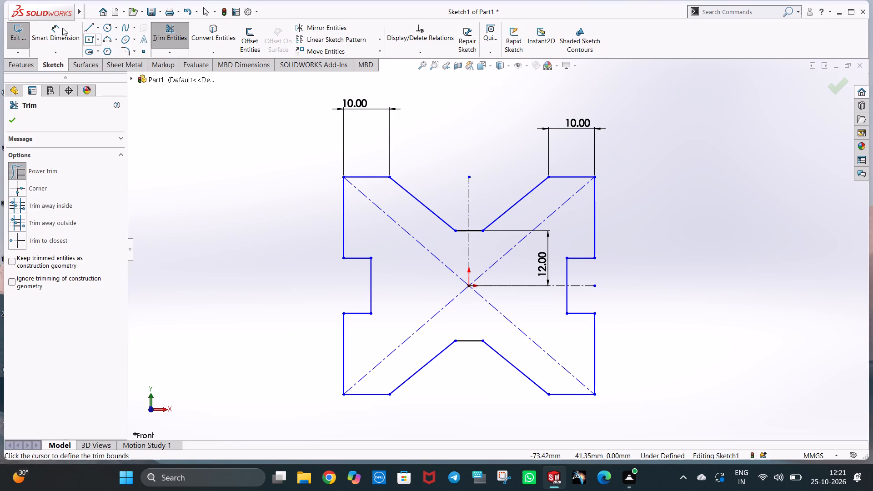
Dimension the left side slot as 12 mm high and 6 mm deep.
click(57, 26)
click(373, 285)
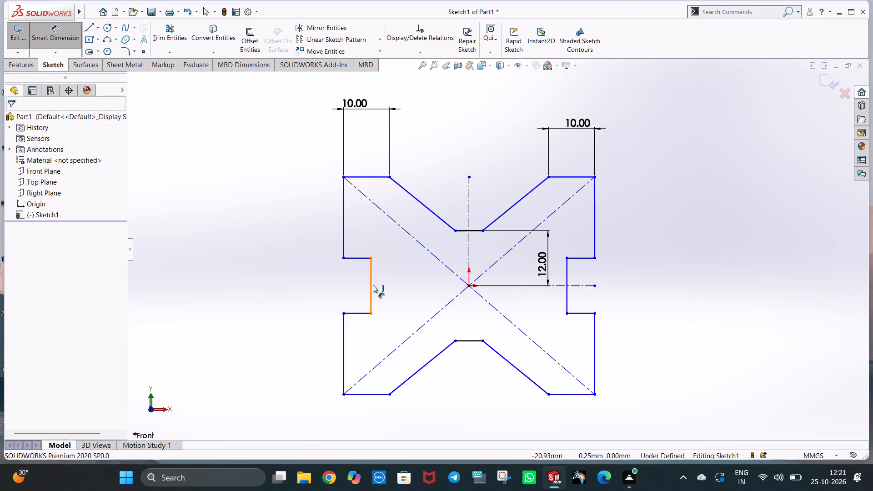
click(393, 287)
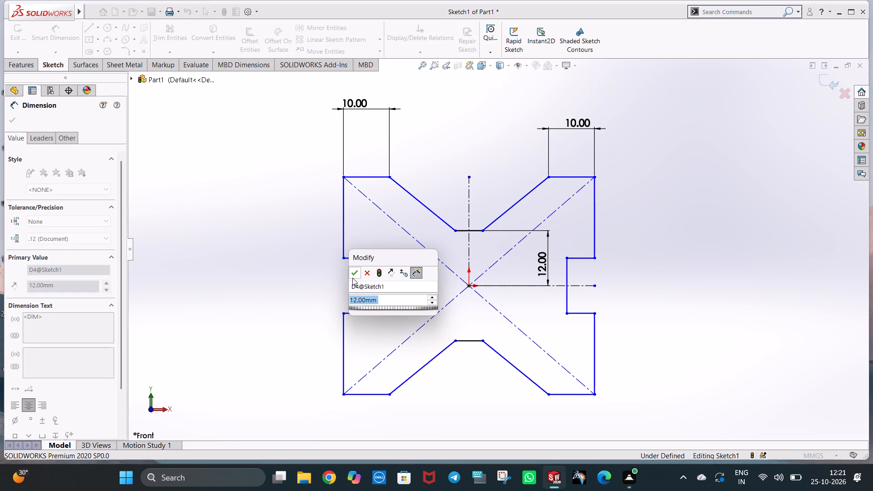
click(352, 278)
click(358, 315)
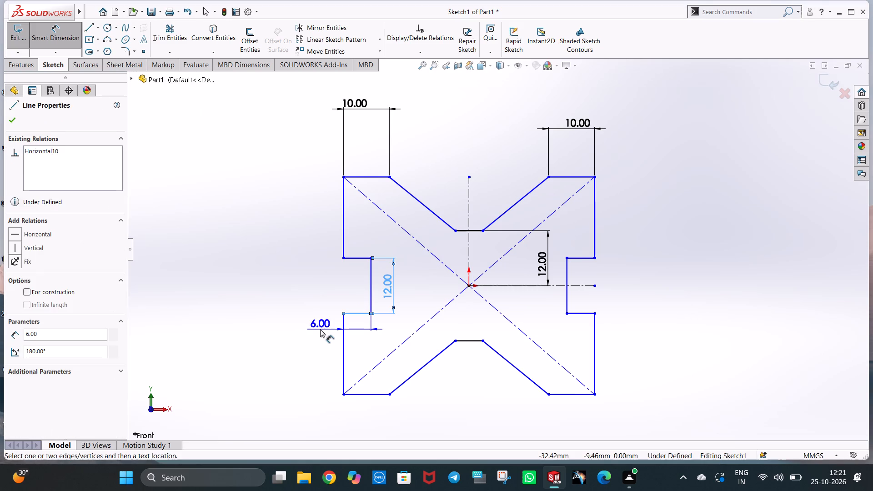
click(319, 331)
click(282, 316)
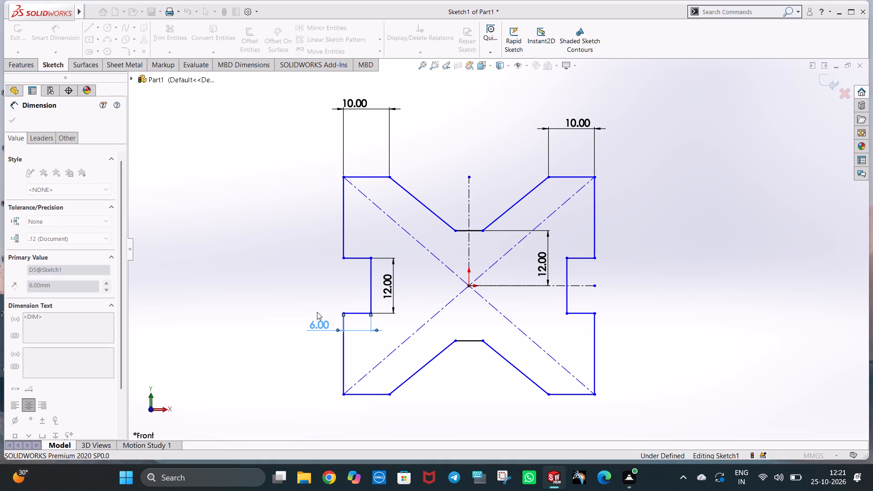
click(613, 267)
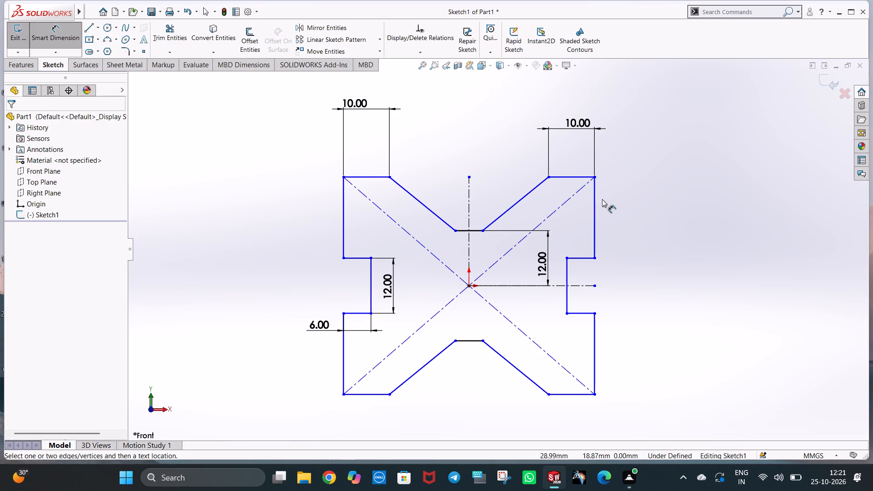
Dimension the right edge's segment above the side slot and set it to 24 mm.
click(595, 204)
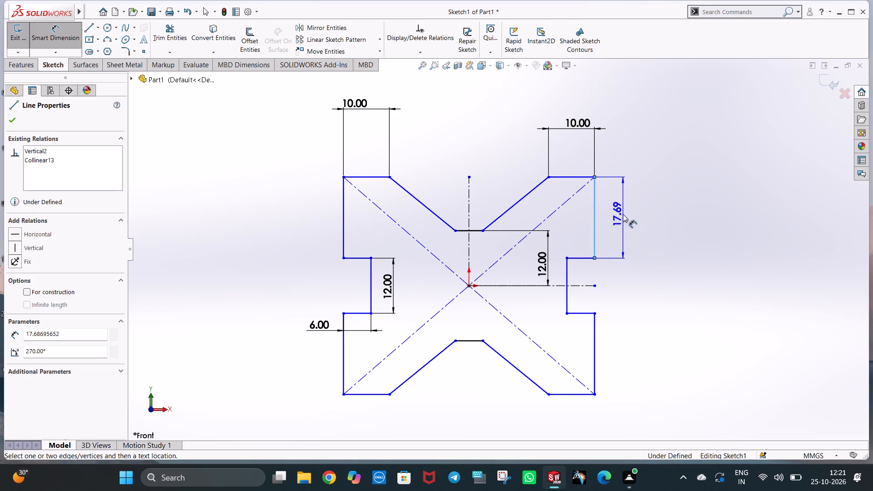
click(619, 216)
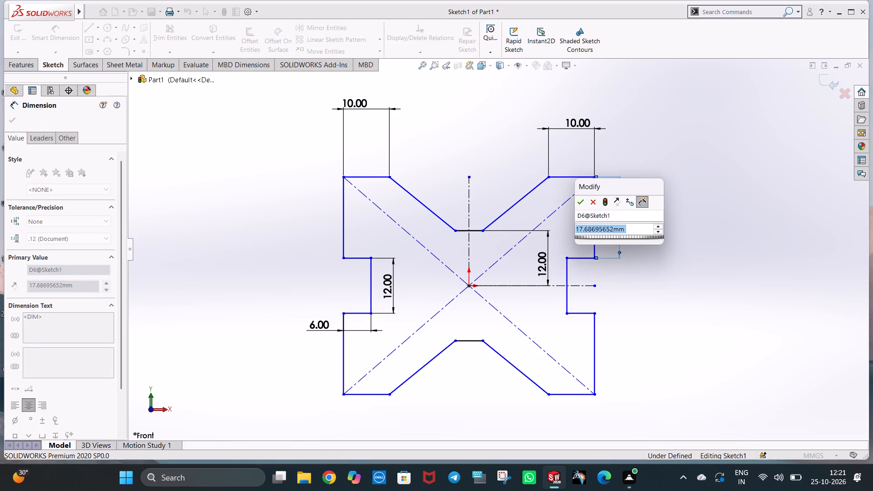
text(24)
key(Return)
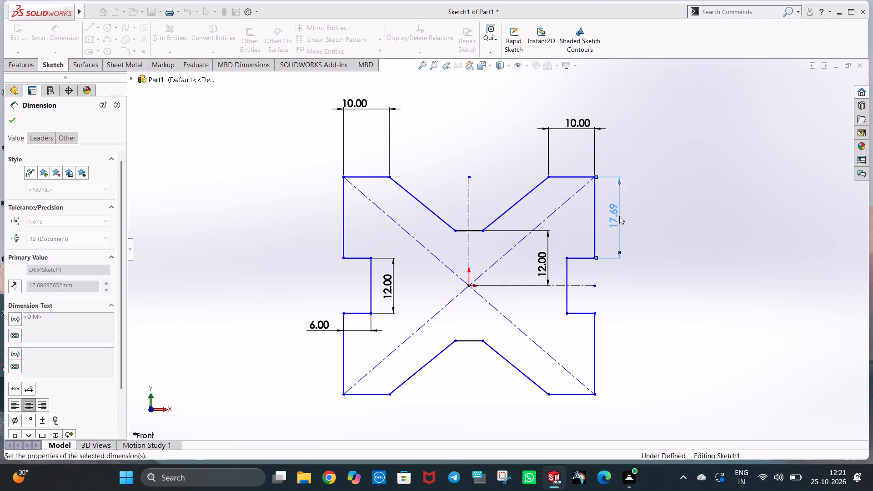
click(658, 285)
Add a 24 mm dimension to the right edge's segment below the side slot.
scroll(648, 301, up, 3)
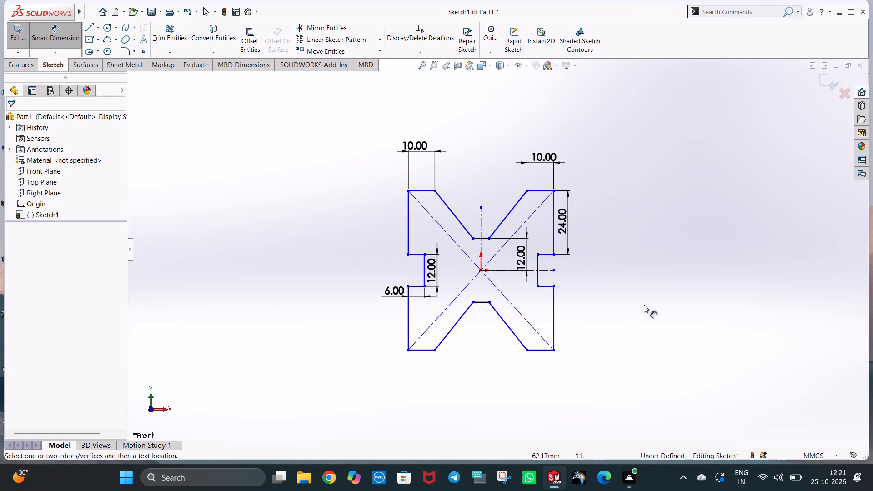
scroll(562, 350, down, 1)
click(553, 303)
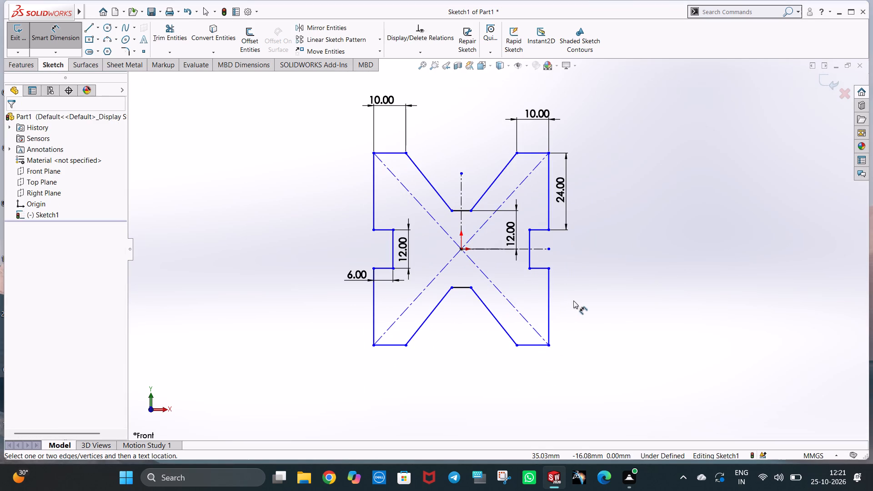
click(548, 306)
click(578, 306)
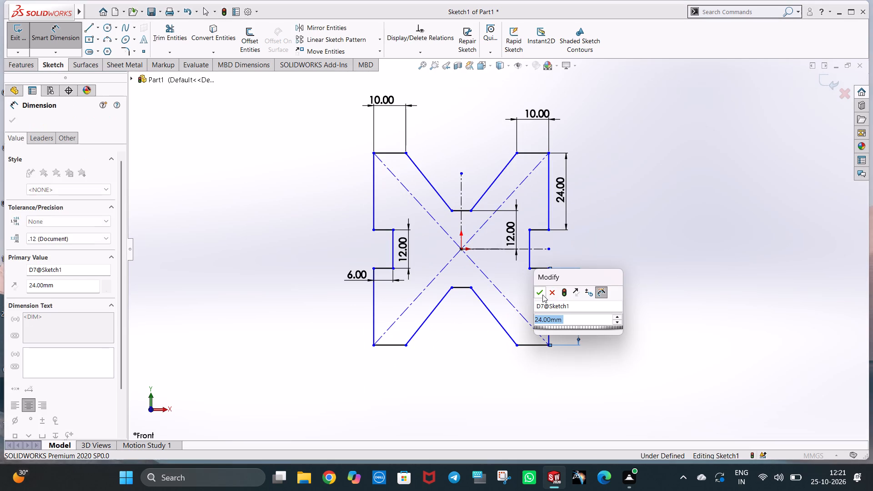
click(542, 295)
click(717, 264)
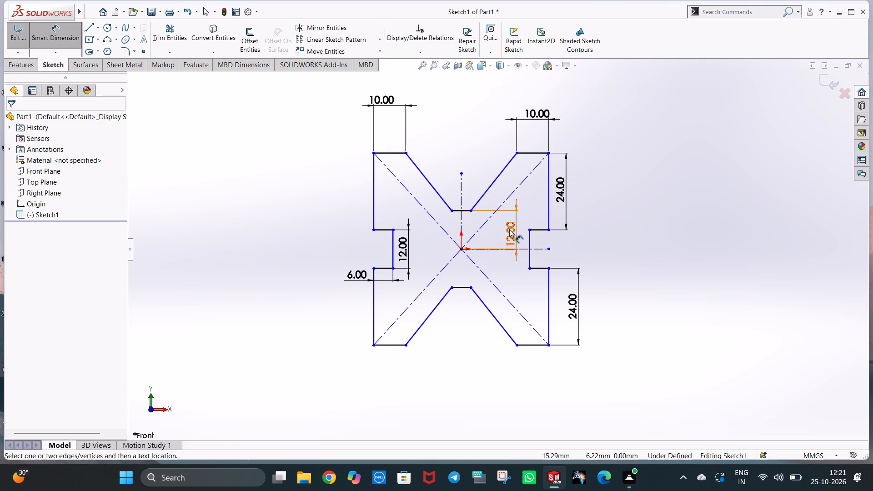
Dimension the top V notch's opening between its two upper endpoints as 40 mm.
click(406, 154)
click(516, 154)
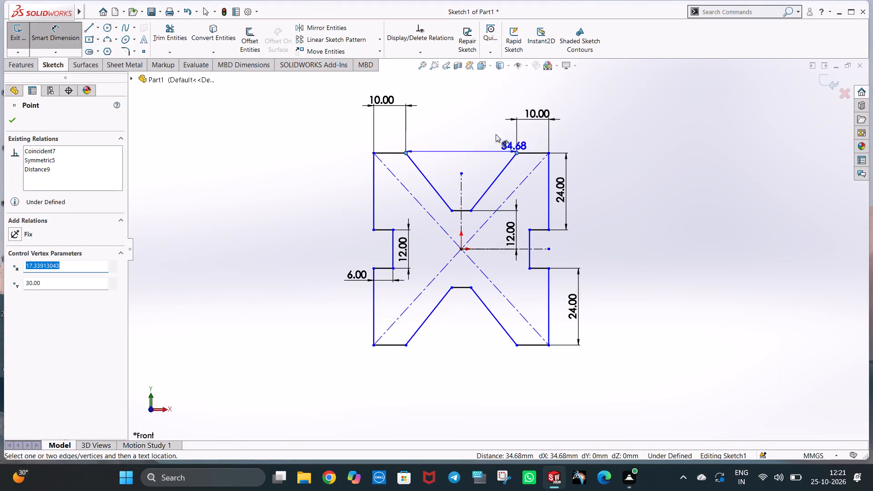
click(472, 124)
text(40)
key(Return)
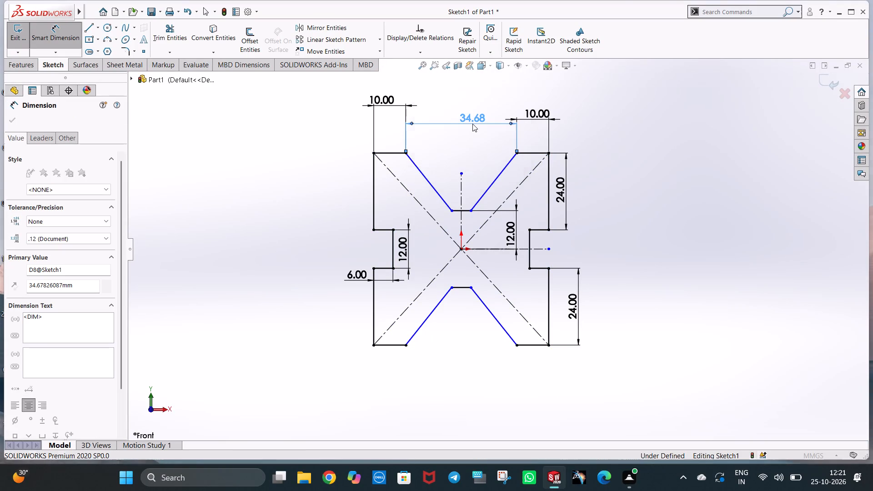
click(633, 200)
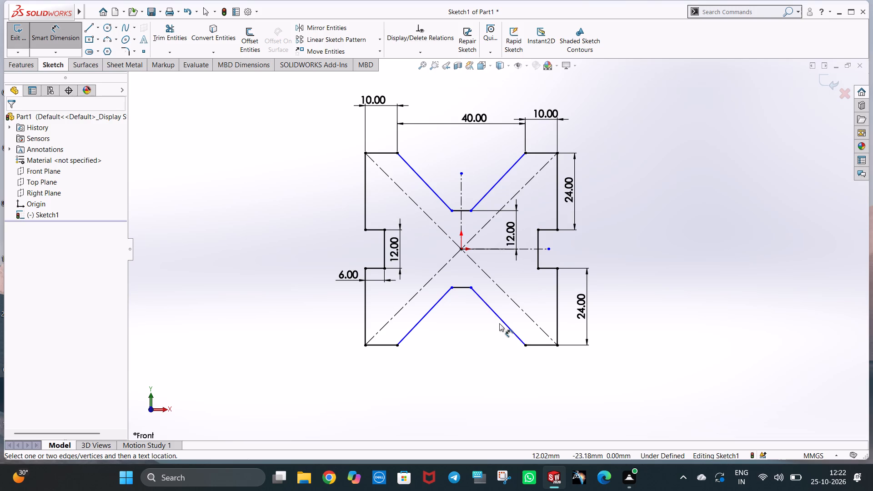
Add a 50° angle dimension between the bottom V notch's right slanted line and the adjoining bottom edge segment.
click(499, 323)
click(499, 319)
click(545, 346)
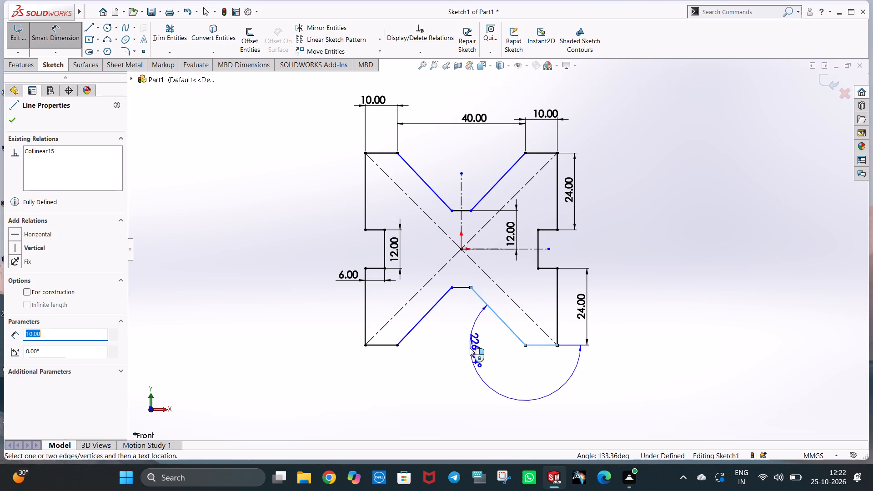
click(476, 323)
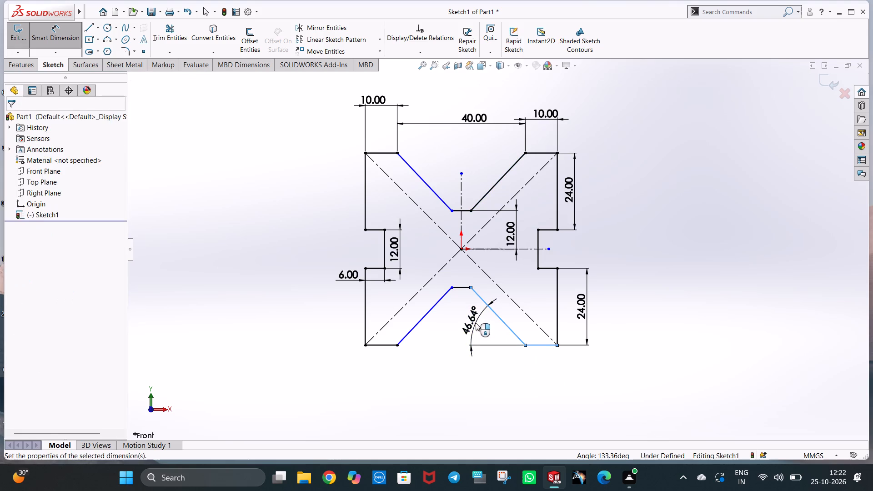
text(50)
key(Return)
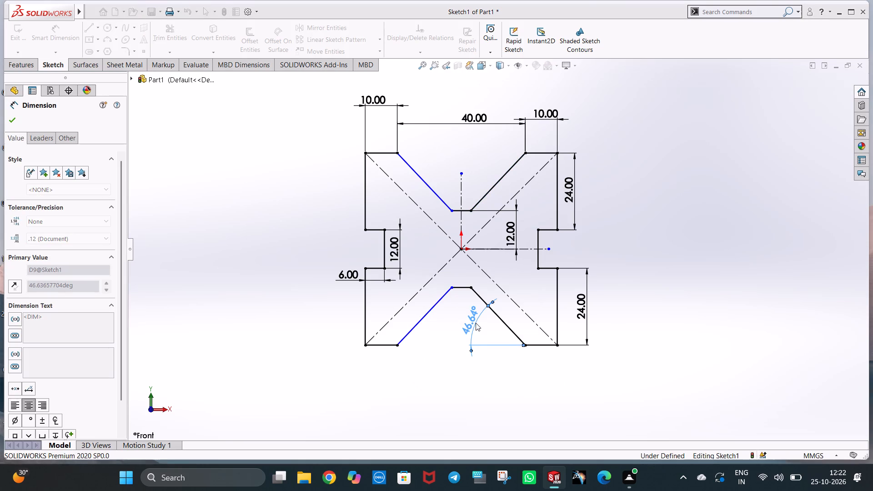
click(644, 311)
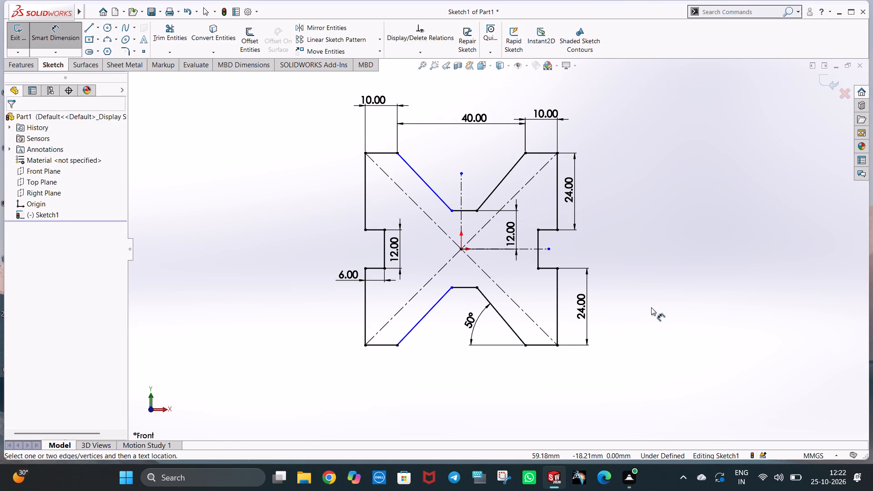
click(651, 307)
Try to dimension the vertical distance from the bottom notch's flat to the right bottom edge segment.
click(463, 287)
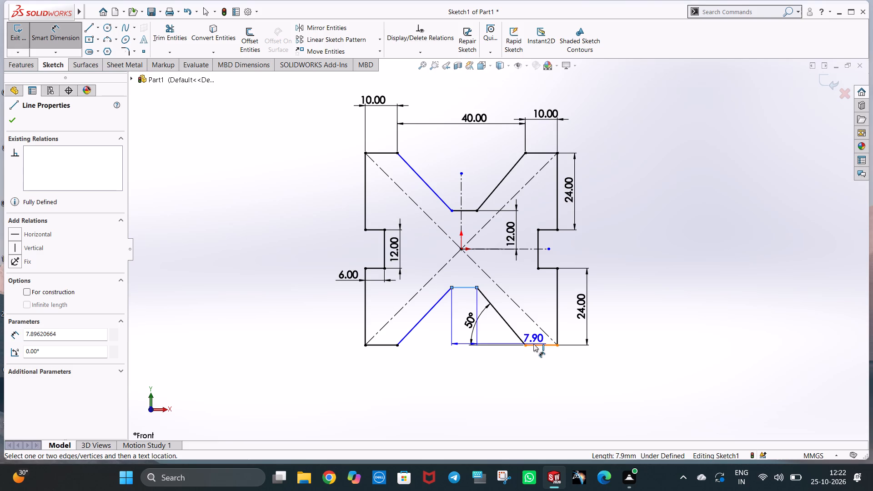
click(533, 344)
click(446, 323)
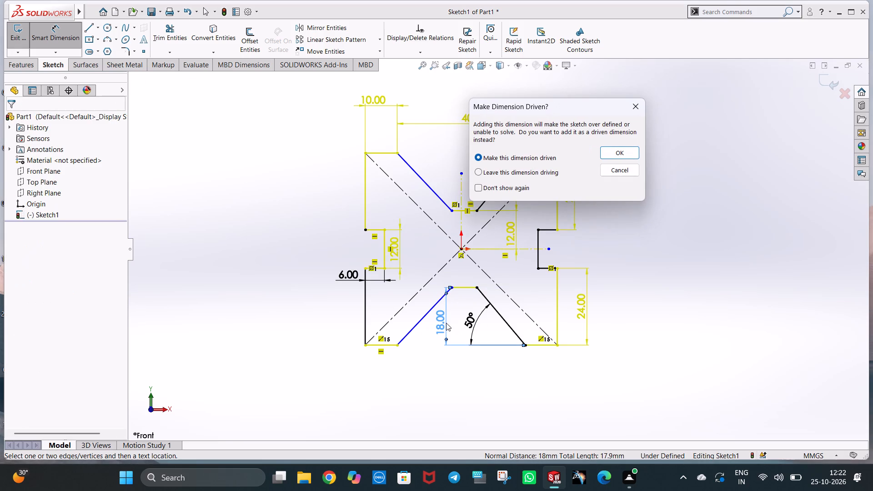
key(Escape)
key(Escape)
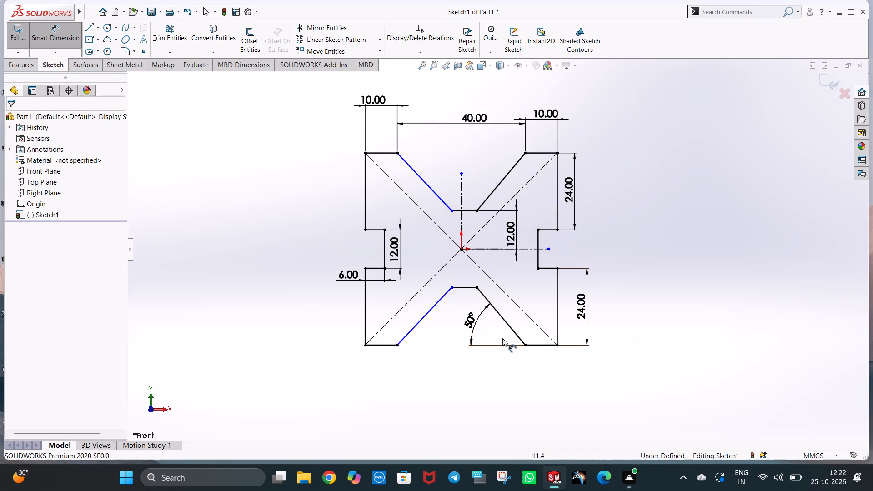
Delete the right bottom edge segment and the bottom V notch's right slanted line.
click(534, 347)
key(Delete)
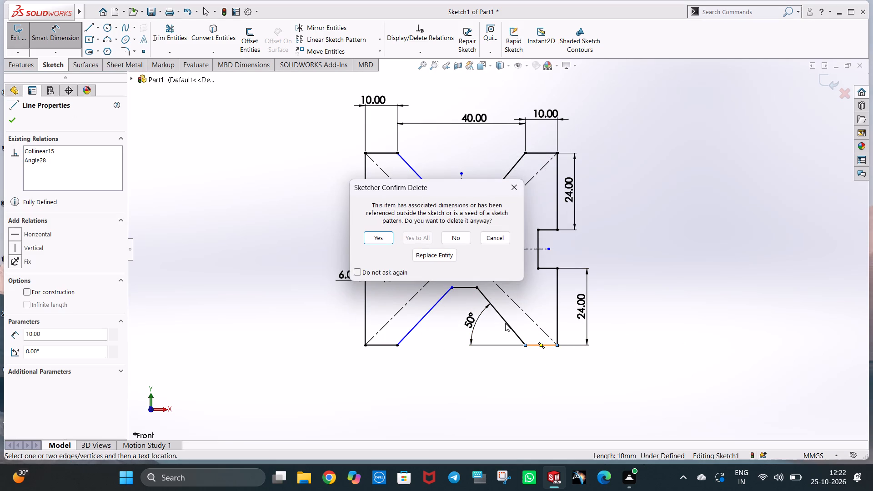
click(505, 323)
click(378, 235)
click(508, 324)
key(Delete)
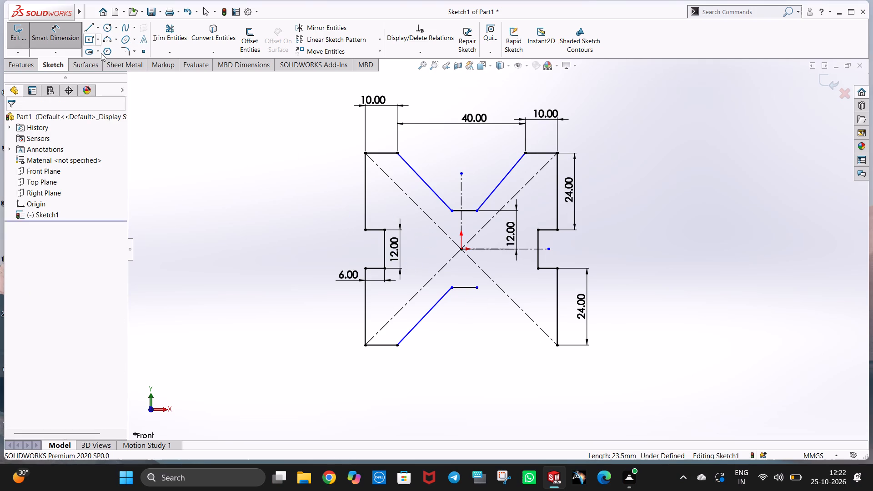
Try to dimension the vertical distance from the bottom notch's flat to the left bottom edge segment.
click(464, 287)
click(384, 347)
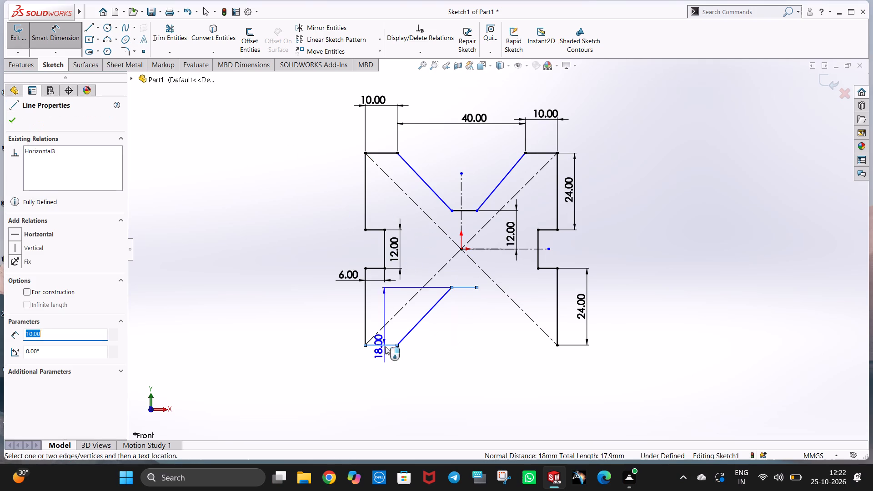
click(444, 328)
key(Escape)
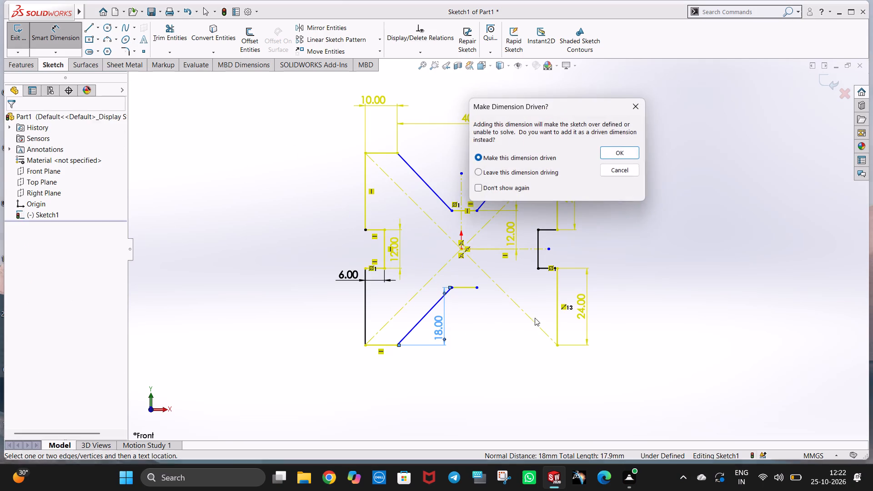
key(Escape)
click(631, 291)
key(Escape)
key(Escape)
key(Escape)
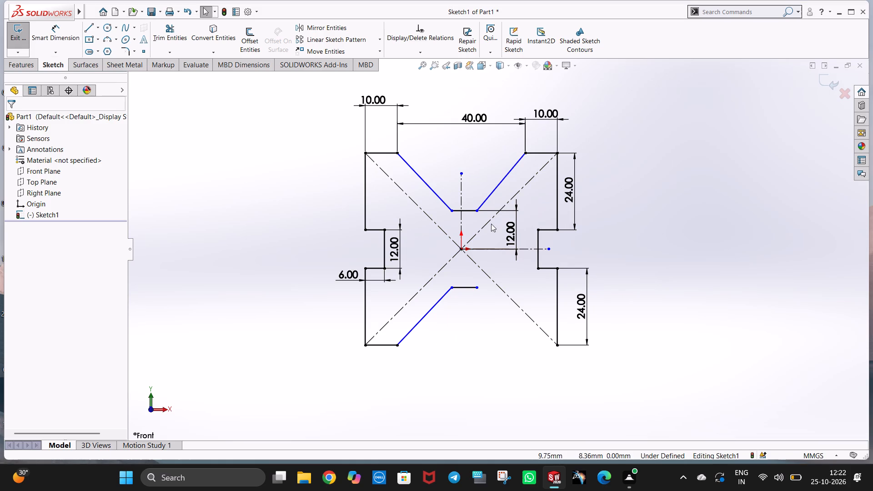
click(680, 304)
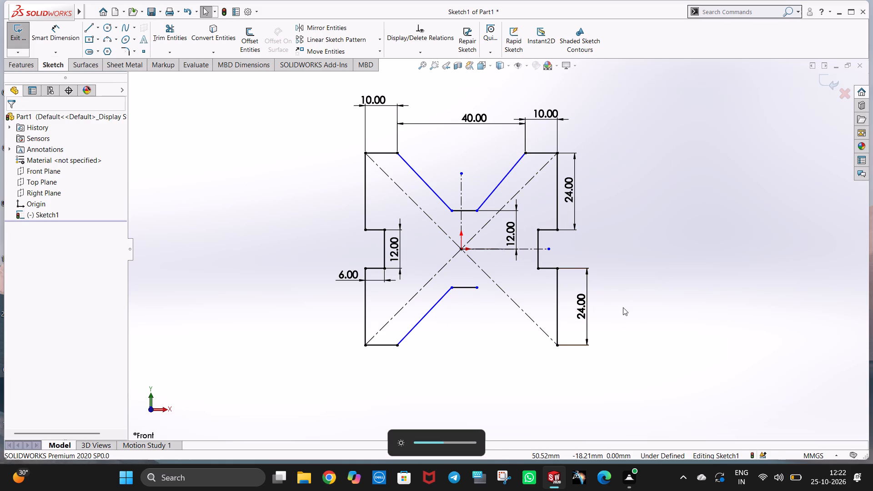
Redraw the bottom notch's right slanted line about 26 mm long, continuing with a horizontal segment to the profile's lower right corner.
click(92, 29)
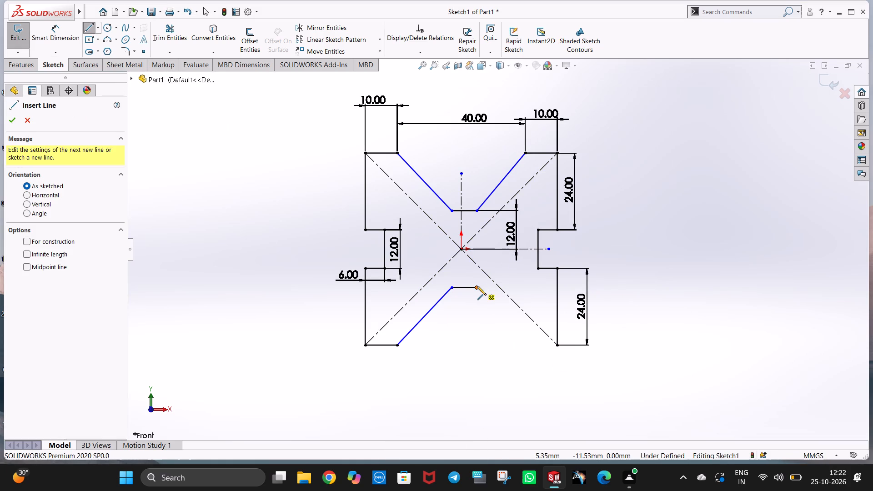
click(477, 286)
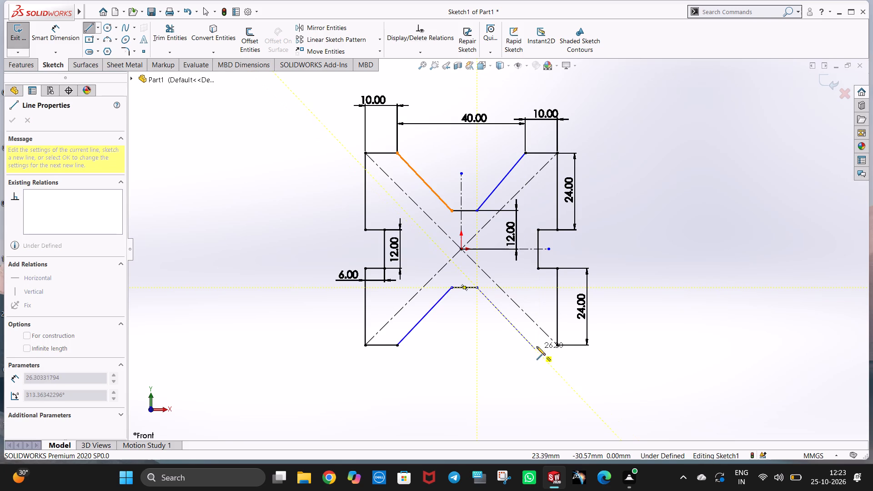
click(537, 347)
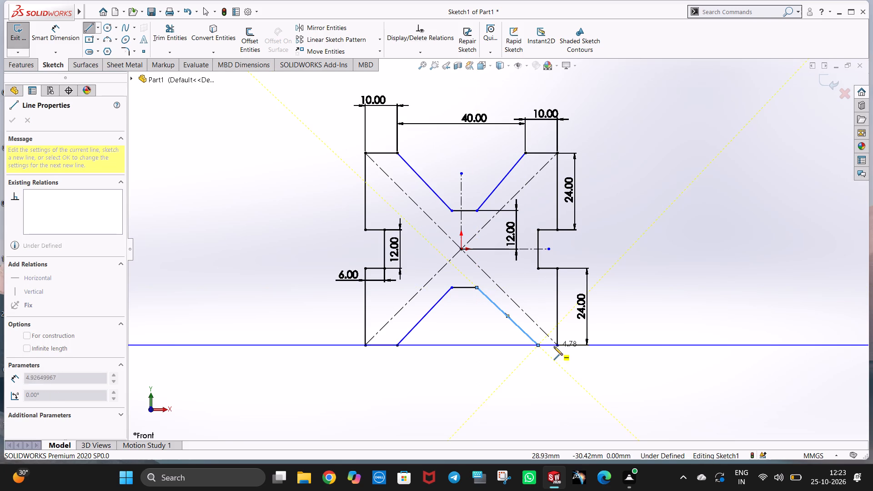
click(556, 346)
key(Escape)
key(Escape)
click(677, 282)
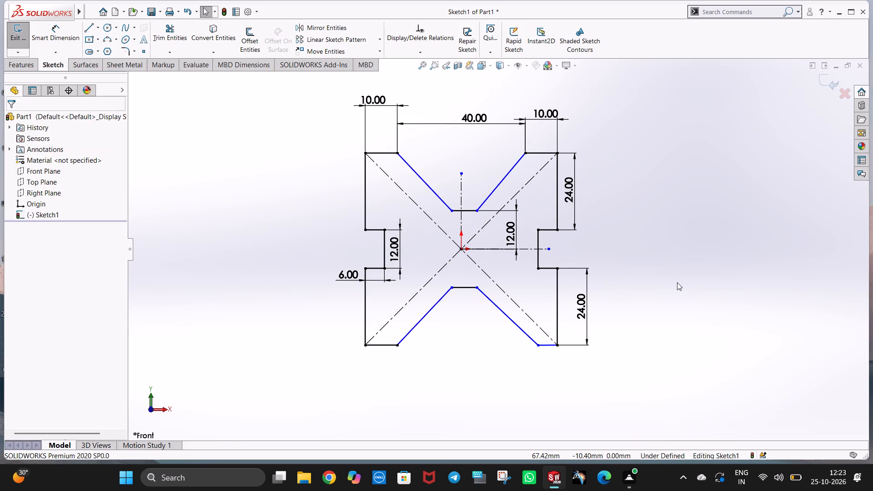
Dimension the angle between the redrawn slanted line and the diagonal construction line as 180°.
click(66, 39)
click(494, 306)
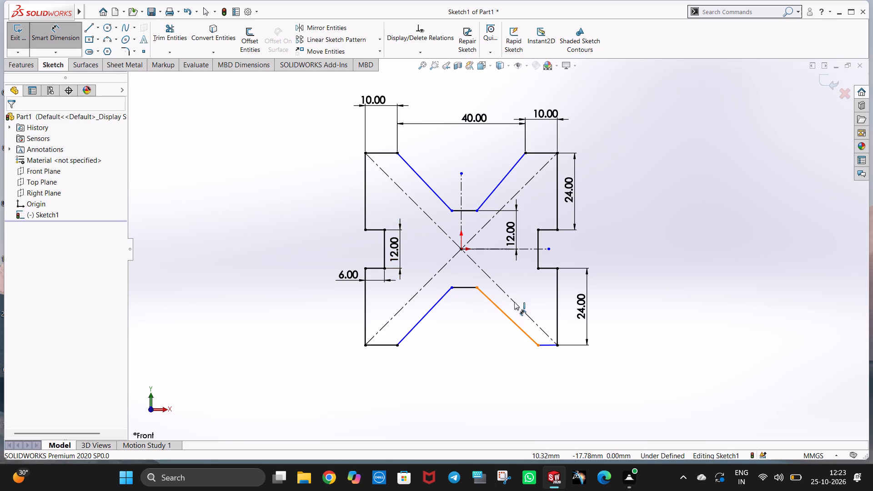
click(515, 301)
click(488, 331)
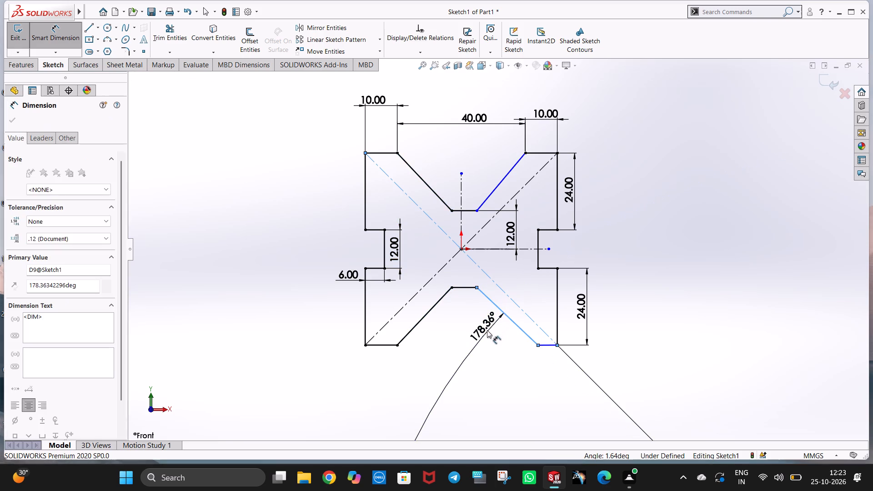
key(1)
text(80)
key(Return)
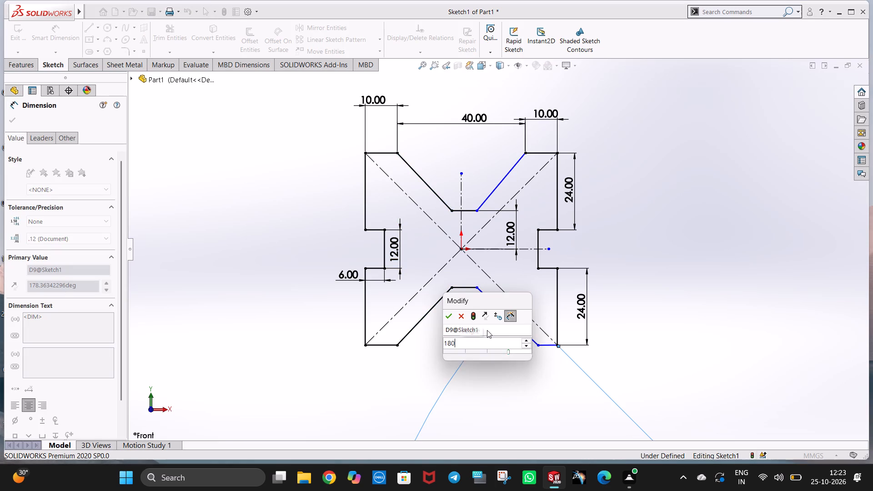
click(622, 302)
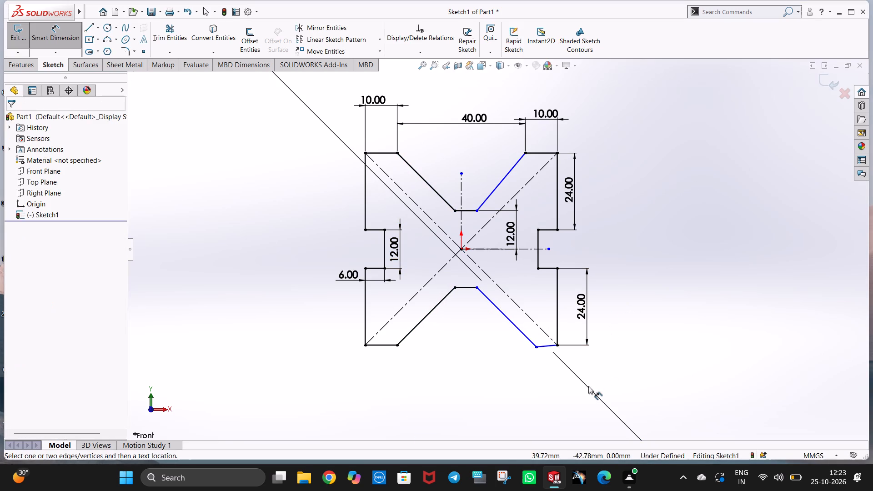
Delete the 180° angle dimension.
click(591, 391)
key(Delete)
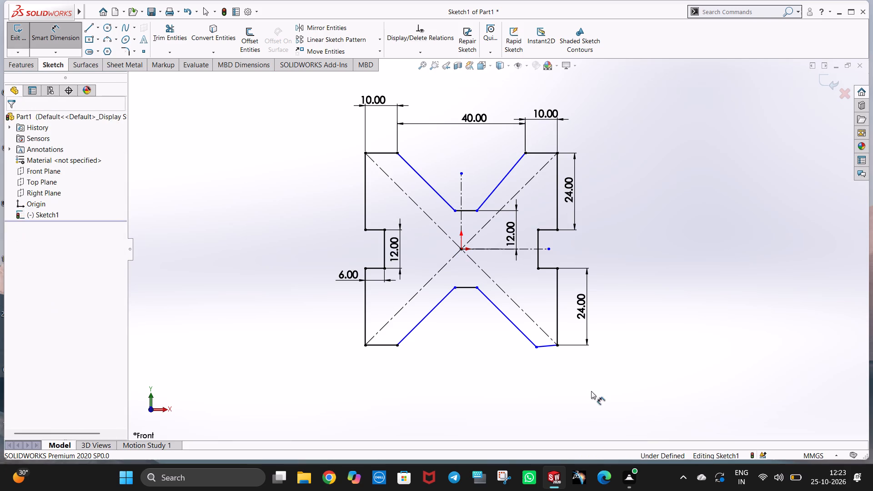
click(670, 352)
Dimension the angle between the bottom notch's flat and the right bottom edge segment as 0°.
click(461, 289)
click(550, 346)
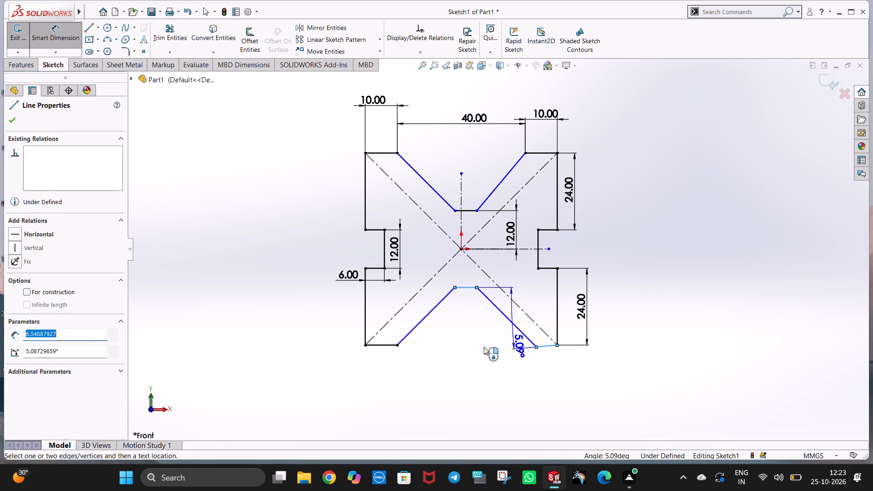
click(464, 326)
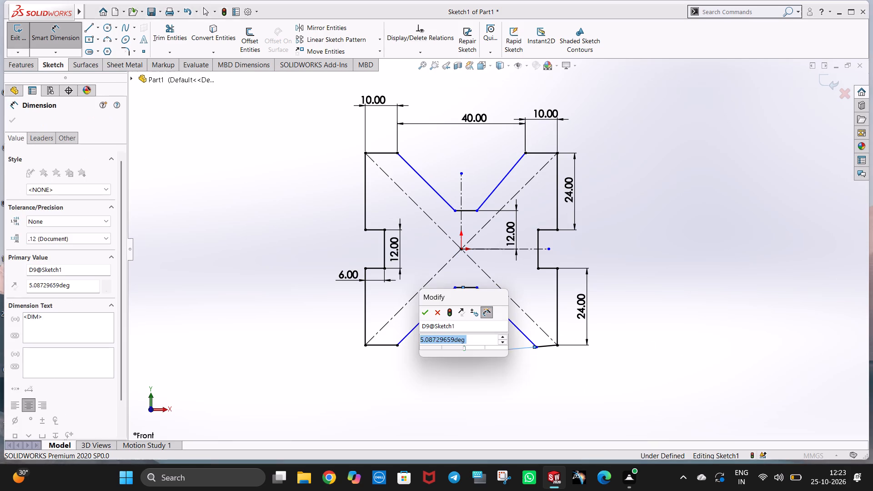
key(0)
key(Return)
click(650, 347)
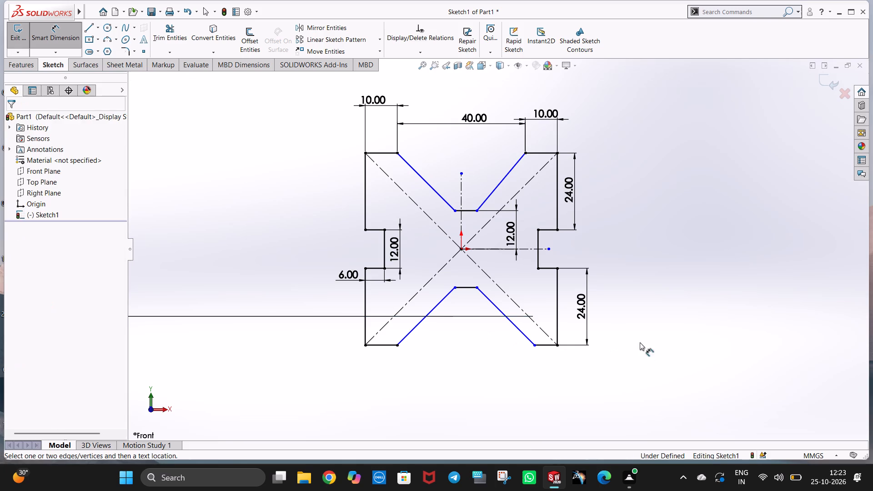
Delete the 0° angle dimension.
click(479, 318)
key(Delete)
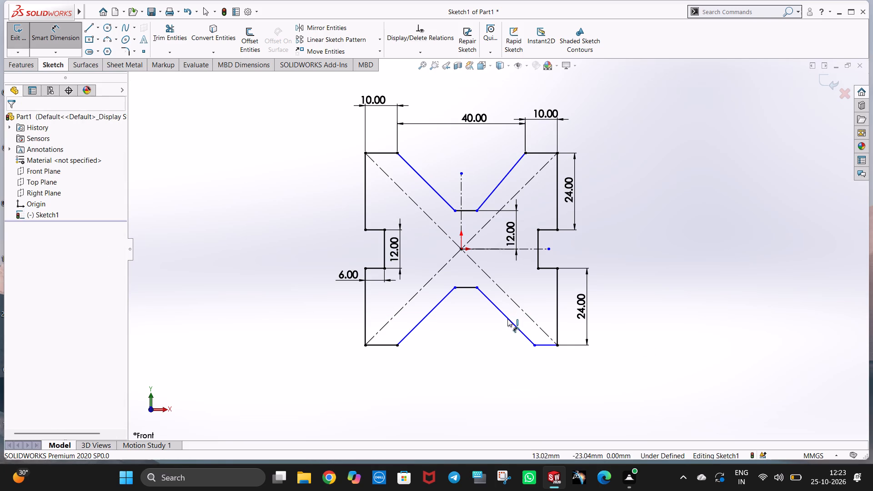
Dimension the vertical height of the bottom notch's right slanted line as 20 mm.
click(508, 318)
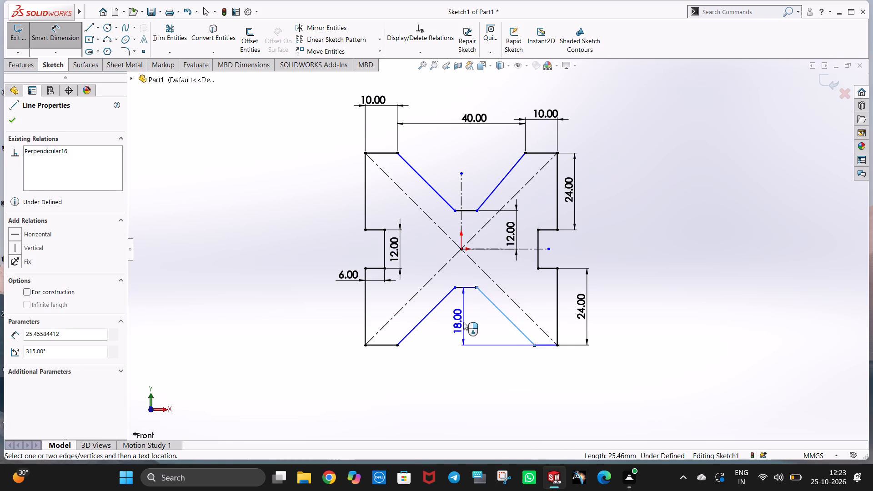
click(463, 322)
text(20)
key(Return)
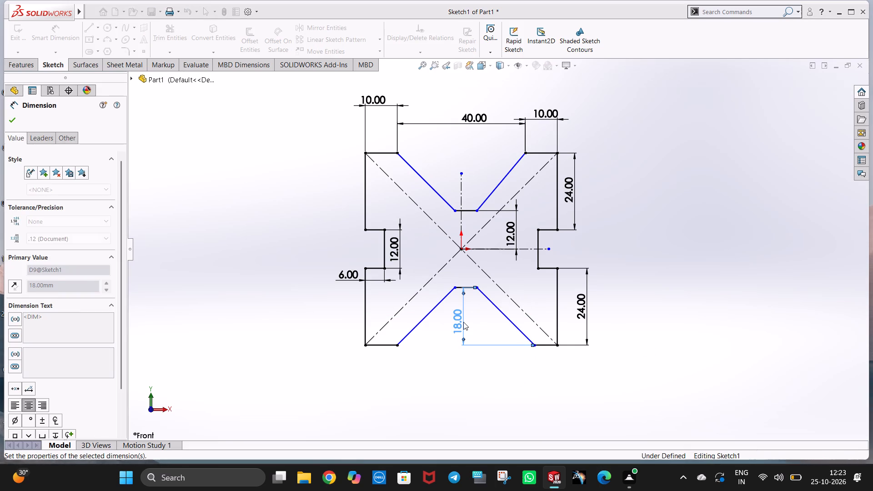
click(618, 346)
key(Escape)
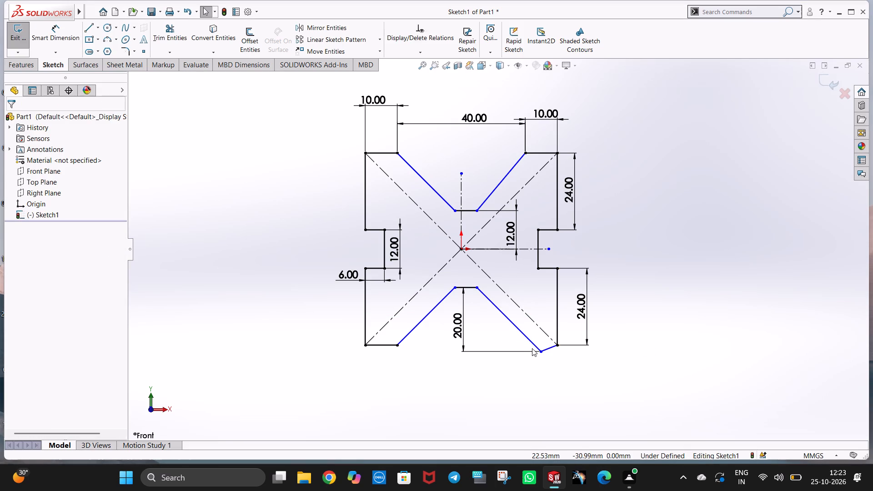
Delete the short segment joining the right slanted line's lower end to the profile's lower right corner.
click(544, 351)
key(Delete)
Delete the 20 mm height dimension on the bottom notch's right slanted line.
click(455, 333)
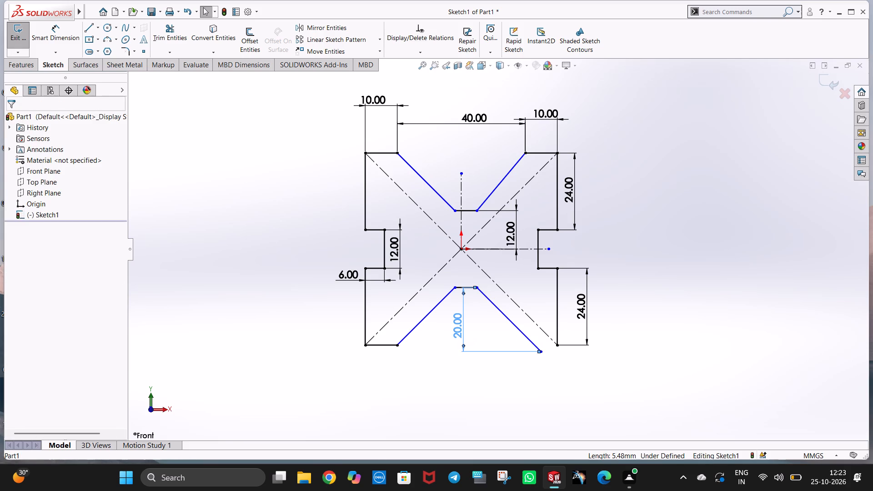
key(Delete)
click(587, 361)
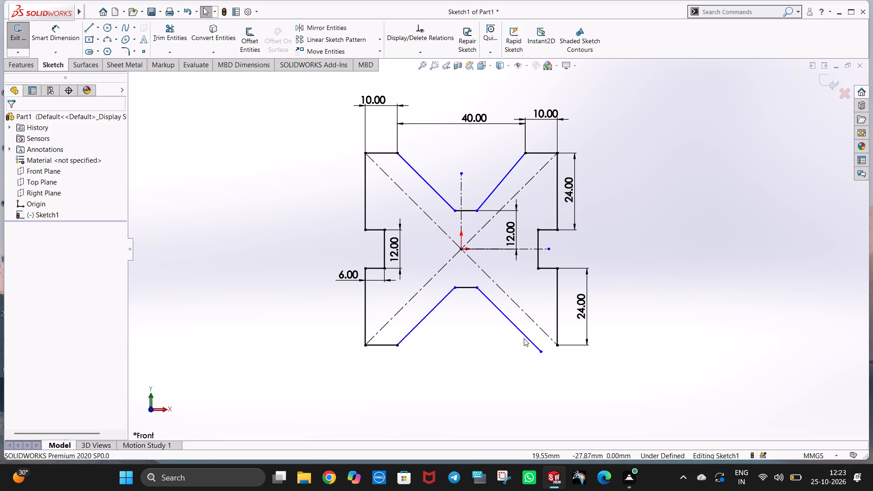
Delete the bottom notch's right slanted line.
click(524, 338)
click(527, 335)
click(527, 336)
key(Delete)
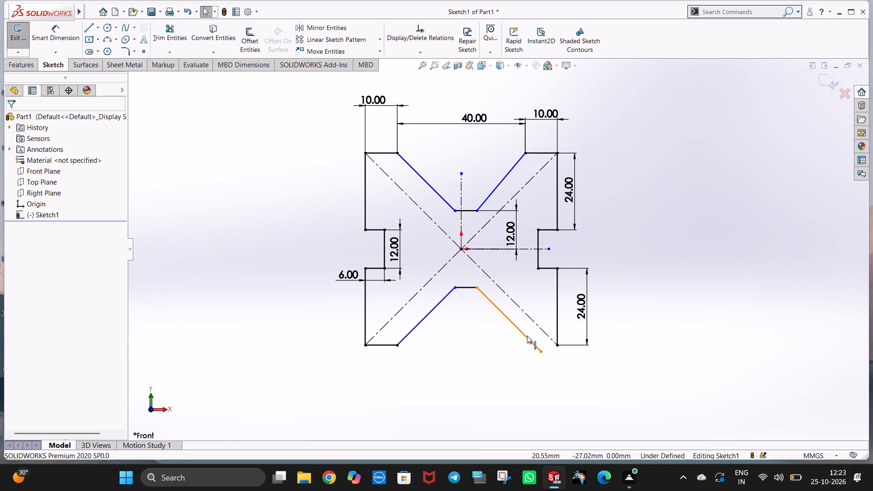
click(655, 305)
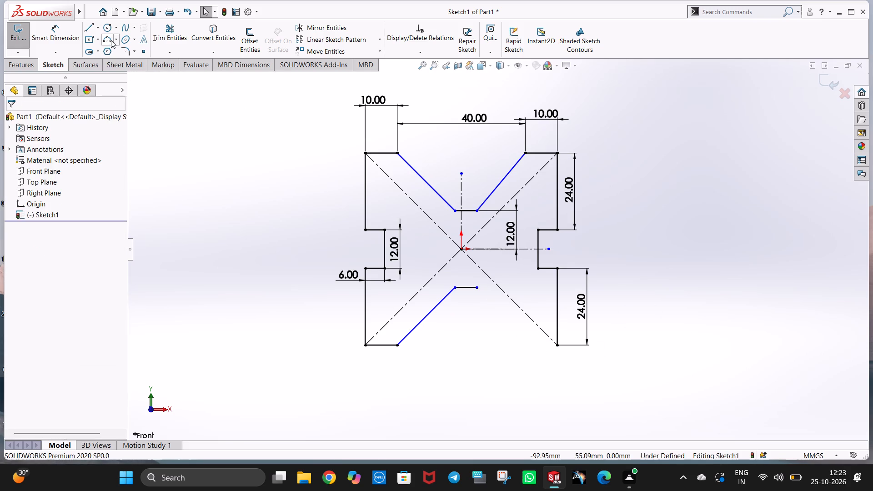
Draw a 60 mm horizontal line from the profile's lower right corner to its lower left corner.
click(89, 28)
click(555, 344)
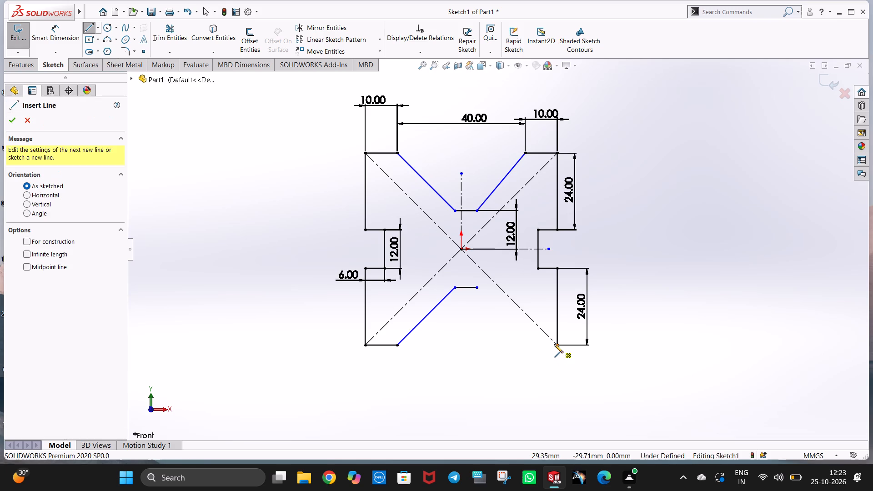
click(365, 344)
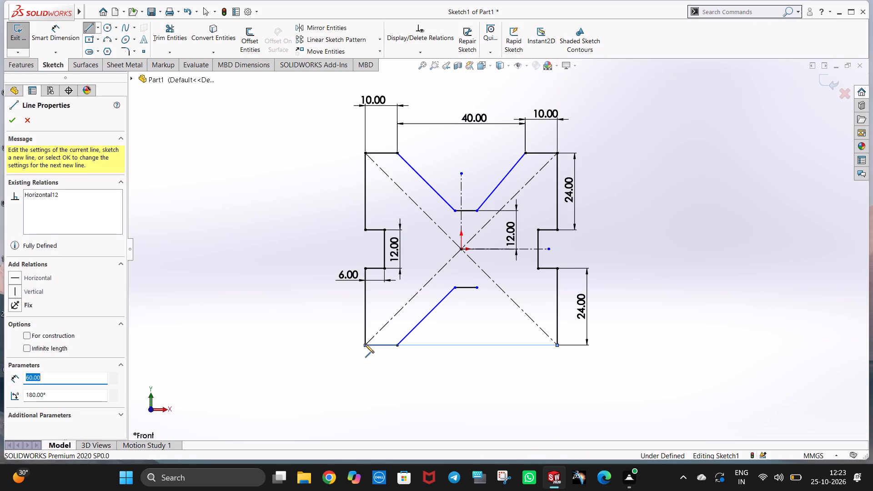
key(Escape)
Delete the short 10 mm segment overlapping the bottom edge at the profile's lower left corner.
click(380, 347)
key(Delete)
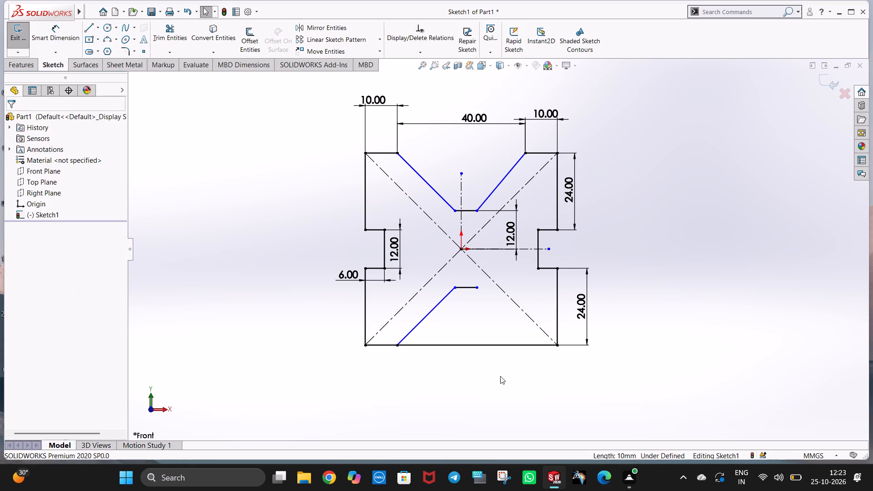
click(500, 376)
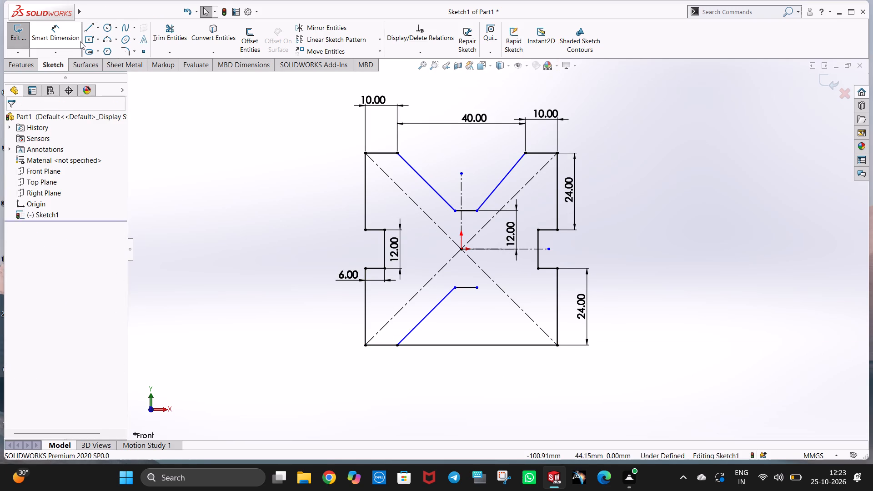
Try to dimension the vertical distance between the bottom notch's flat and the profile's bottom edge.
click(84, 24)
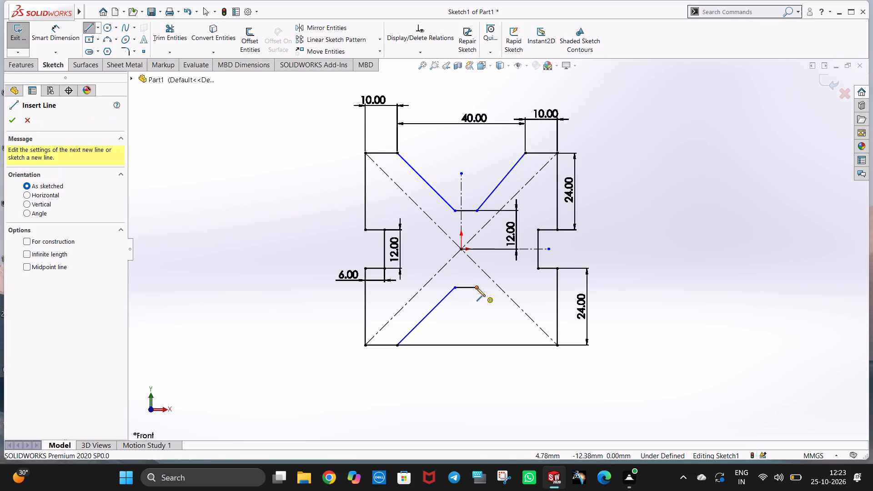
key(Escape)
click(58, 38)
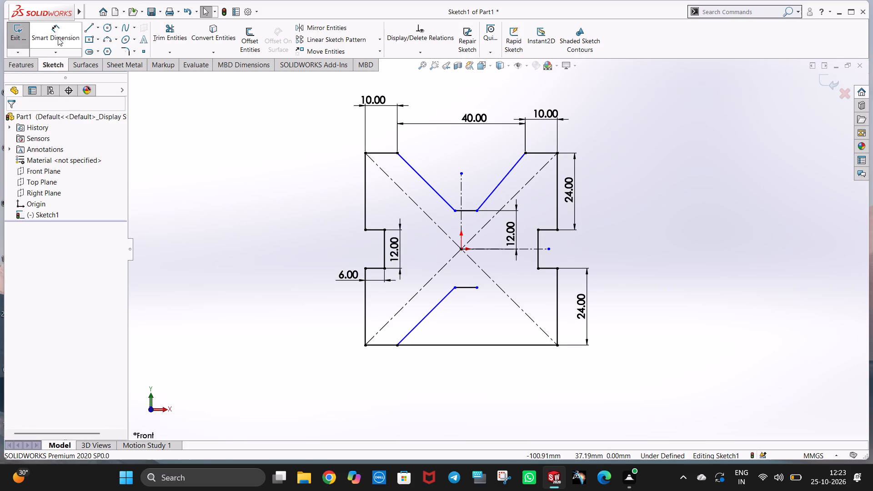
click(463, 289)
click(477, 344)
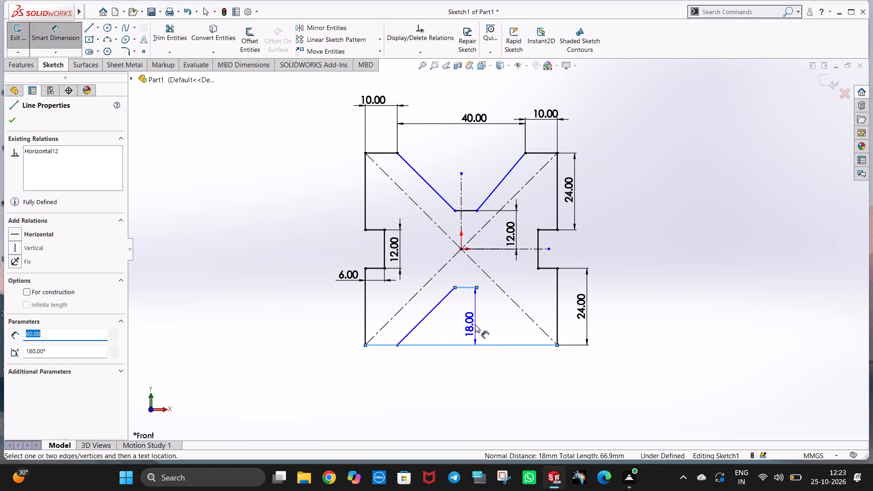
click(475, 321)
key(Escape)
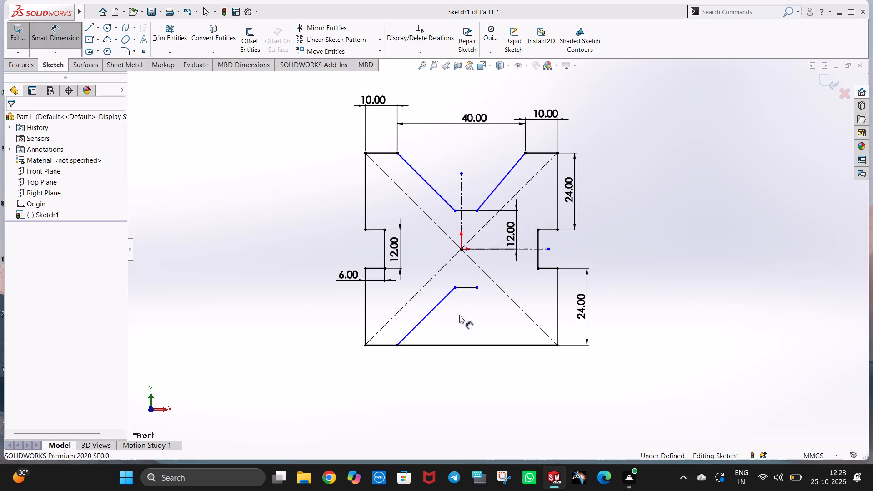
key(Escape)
Delete the bottom notch's left slanted line.
click(426, 315)
key(Delete)
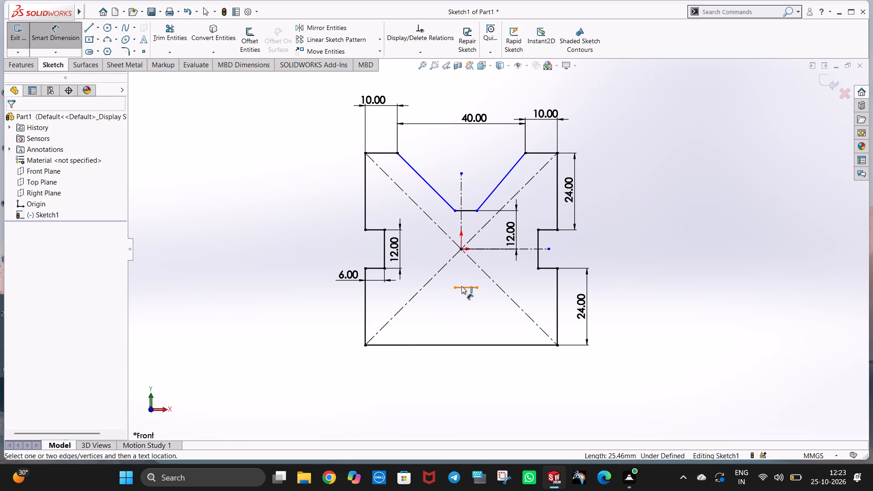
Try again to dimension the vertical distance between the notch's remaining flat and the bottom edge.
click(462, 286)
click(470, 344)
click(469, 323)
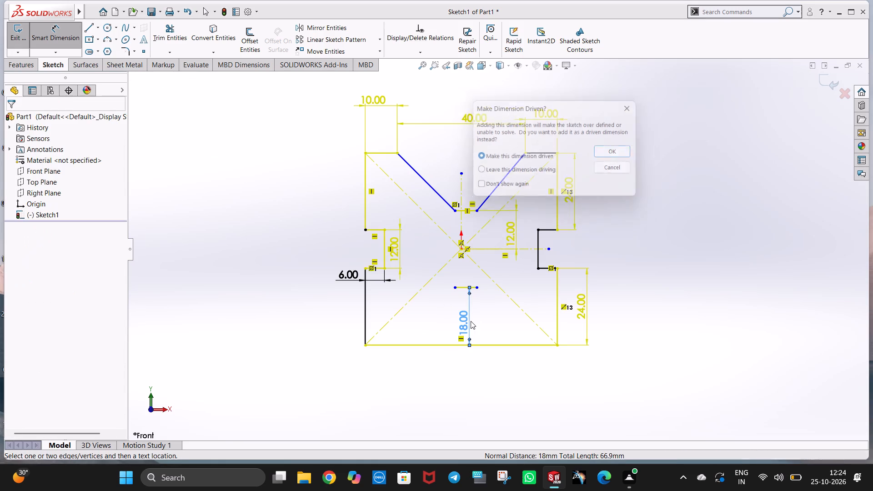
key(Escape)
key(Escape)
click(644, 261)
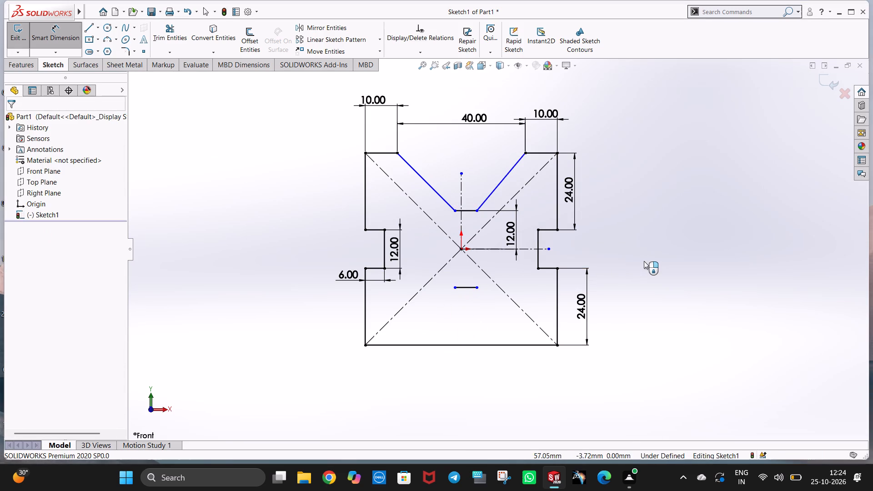
Delete the short horizontal flat left over from the bottom notch.
click(462, 286)
key(Delete)
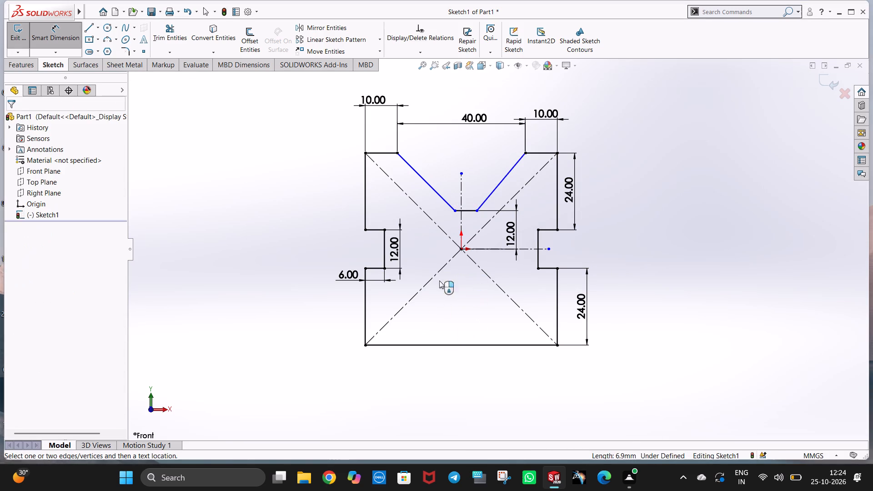
Draw a 20 mm vertical line upward from the midpoint of the profile's bottom edge.
click(90, 26)
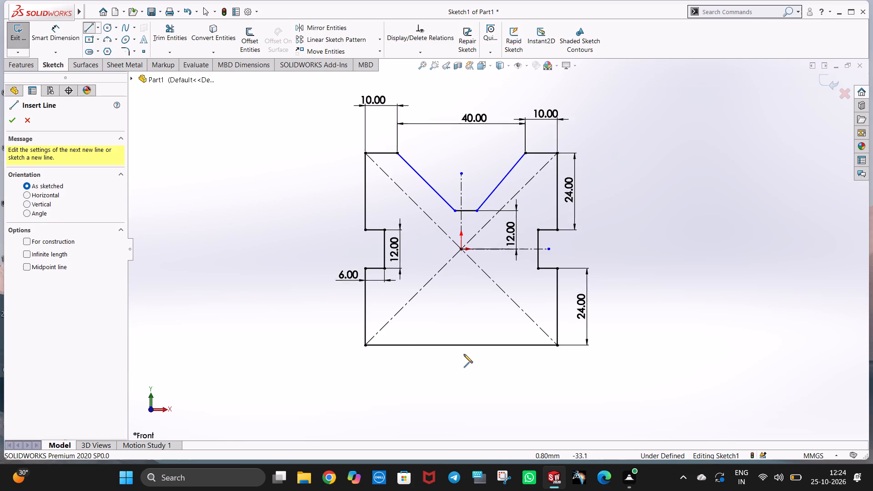
click(461, 346)
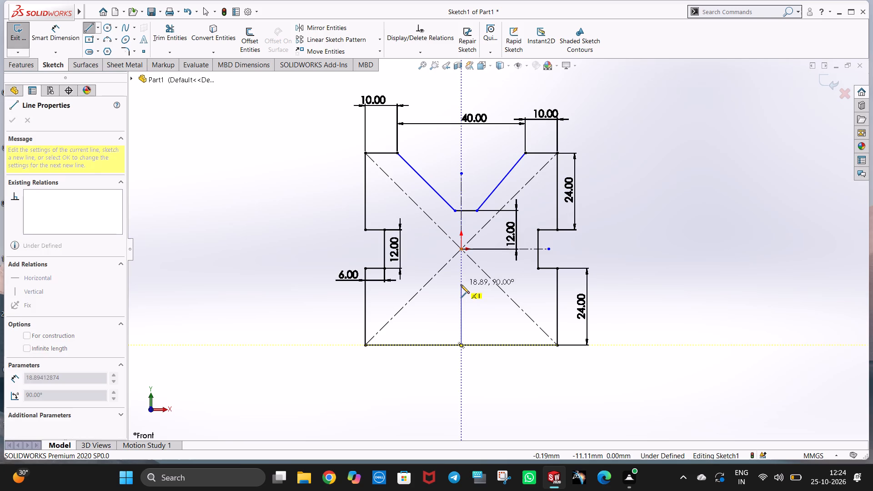
click(461, 279)
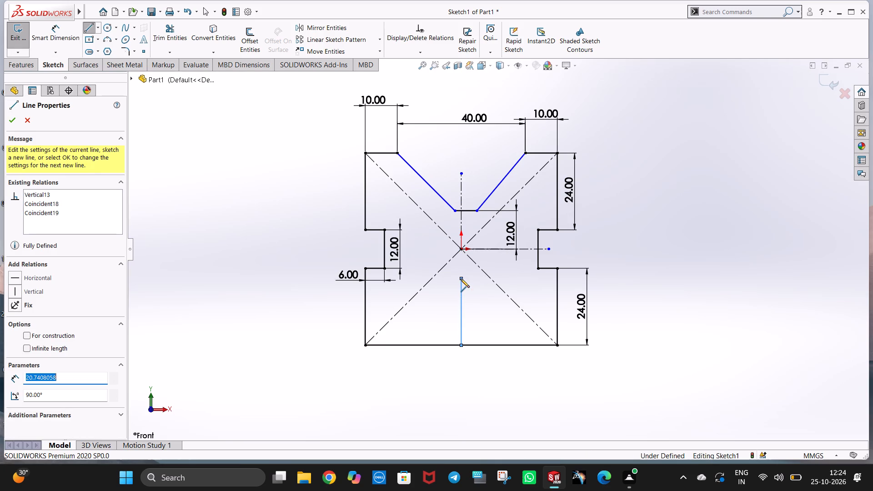
text(20)
key(Return)
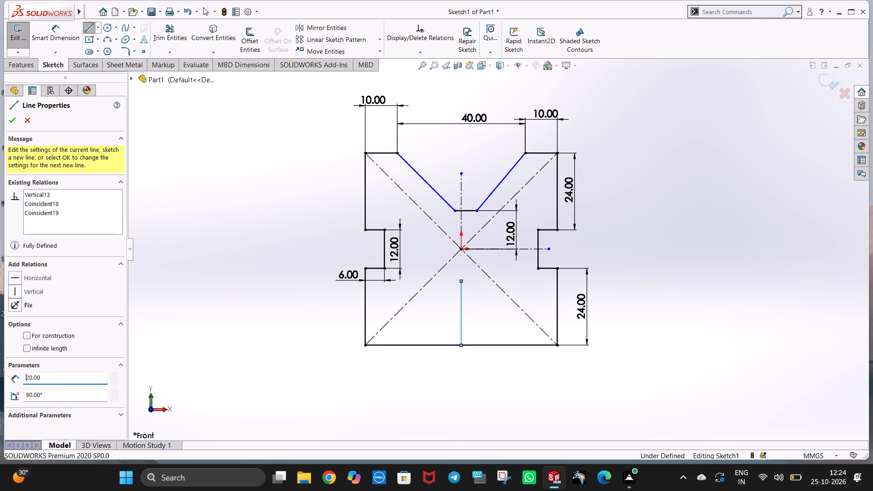
Continue with a horizontal line about 3.2 mm to the right and a slanted line about 28.3 mm down to the bottom edge.
click(472, 281)
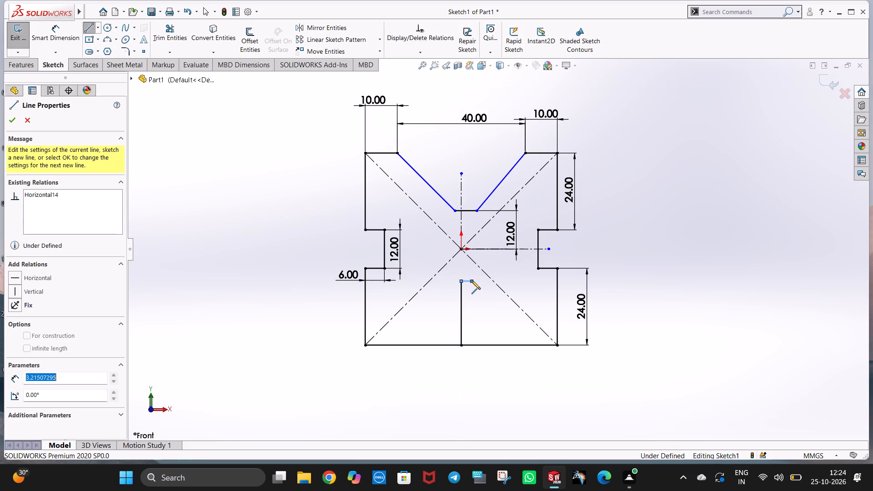
click(533, 346)
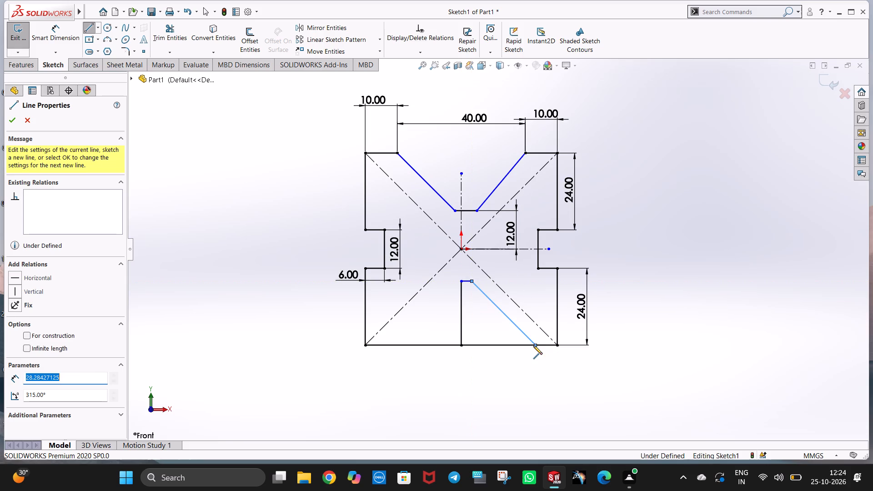
key(Escape)
key(Escape)
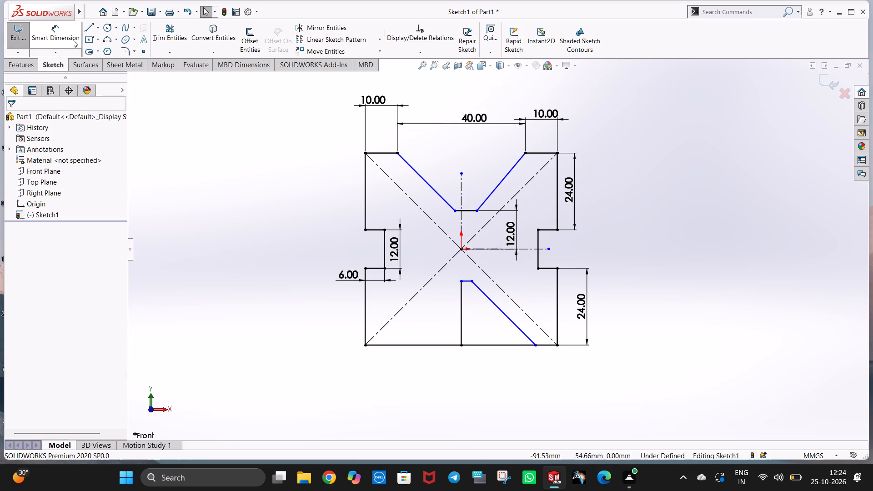
Dimension the angle between the new slanted line and the bottom edge as 50°.
click(70, 39)
click(507, 316)
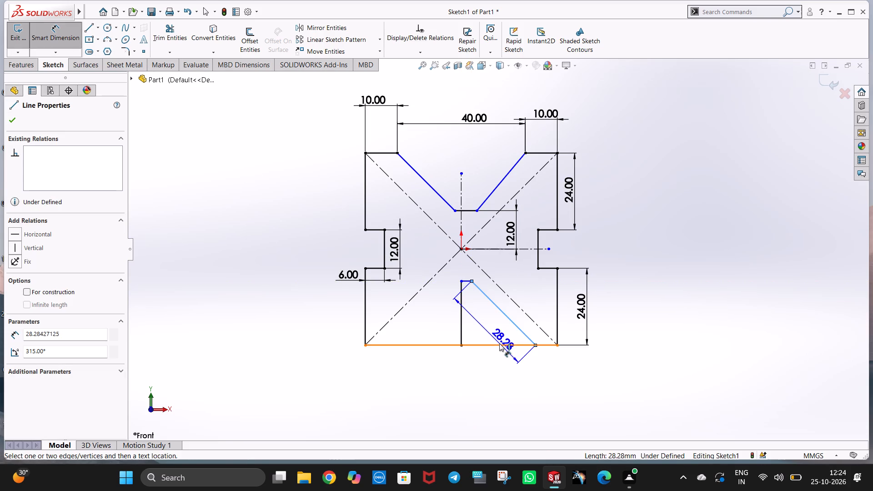
click(499, 343)
click(489, 319)
text(50)
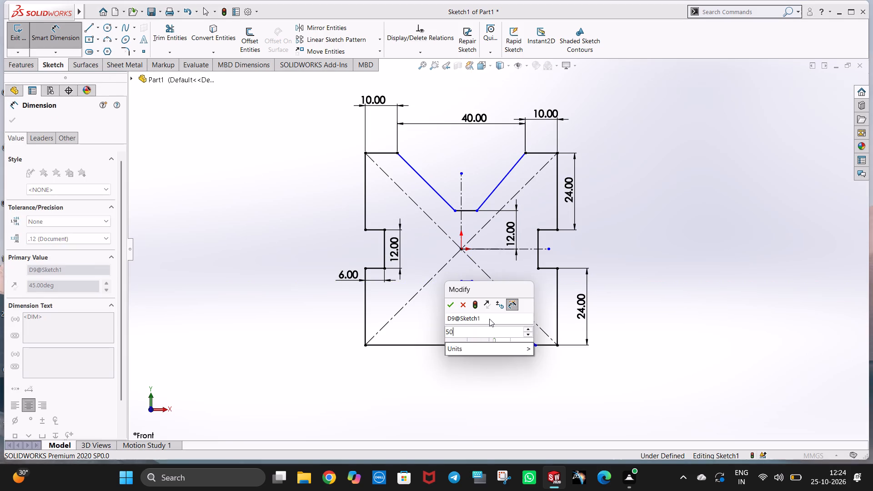
key(Return)
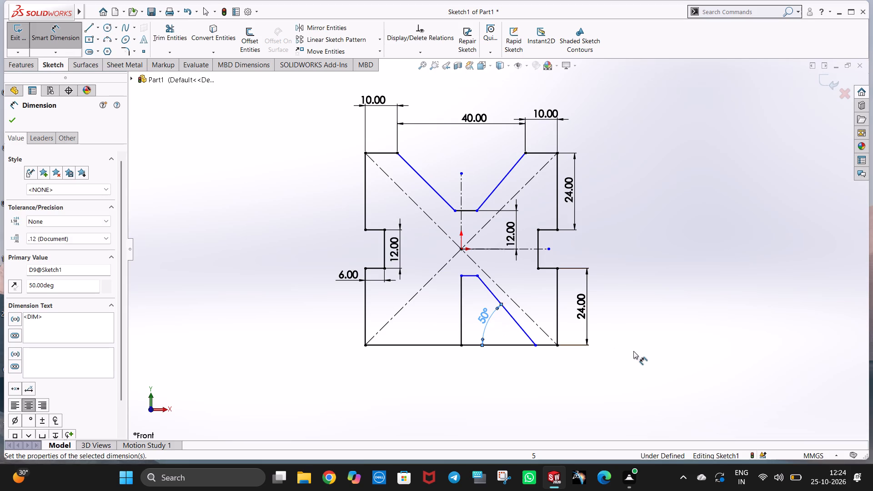
key(Escape)
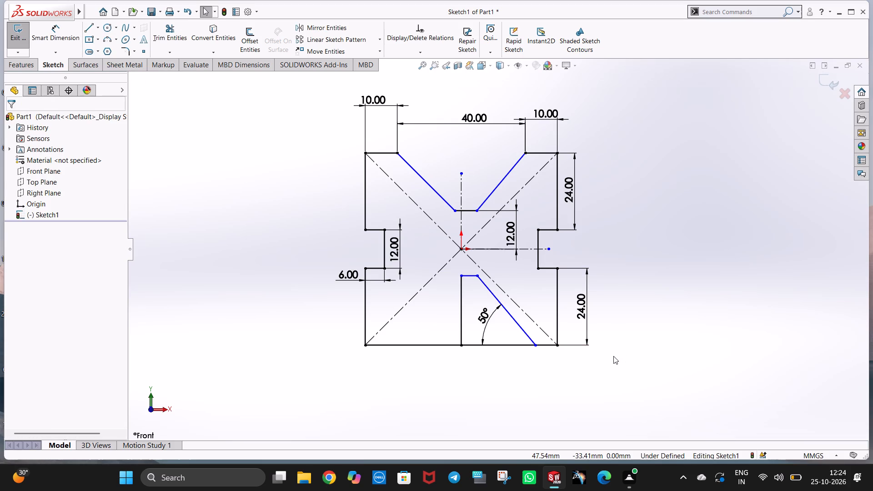
key(Escape)
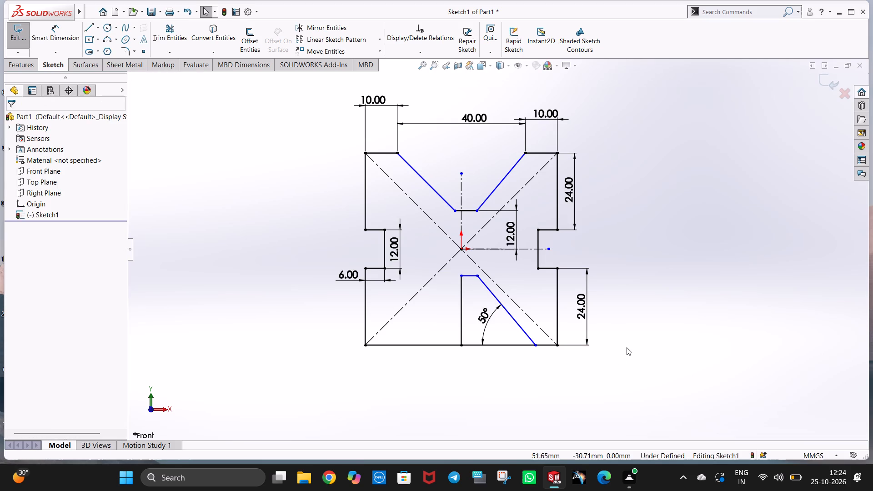
click(629, 343)
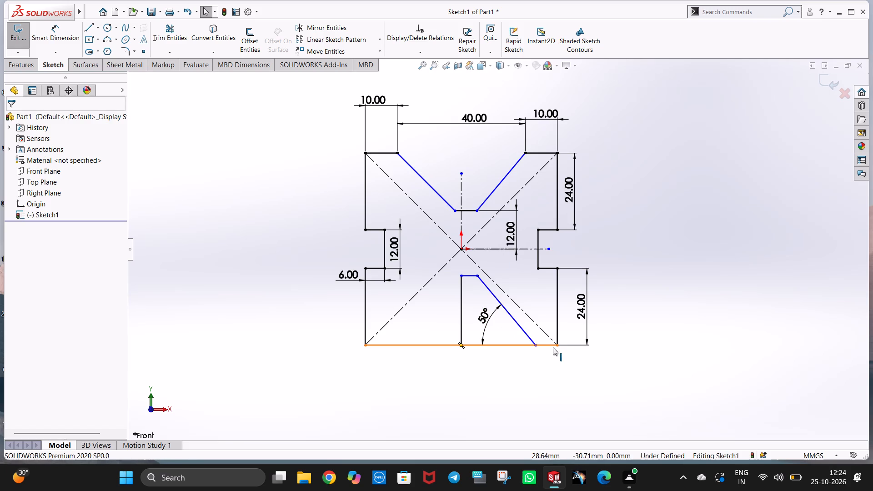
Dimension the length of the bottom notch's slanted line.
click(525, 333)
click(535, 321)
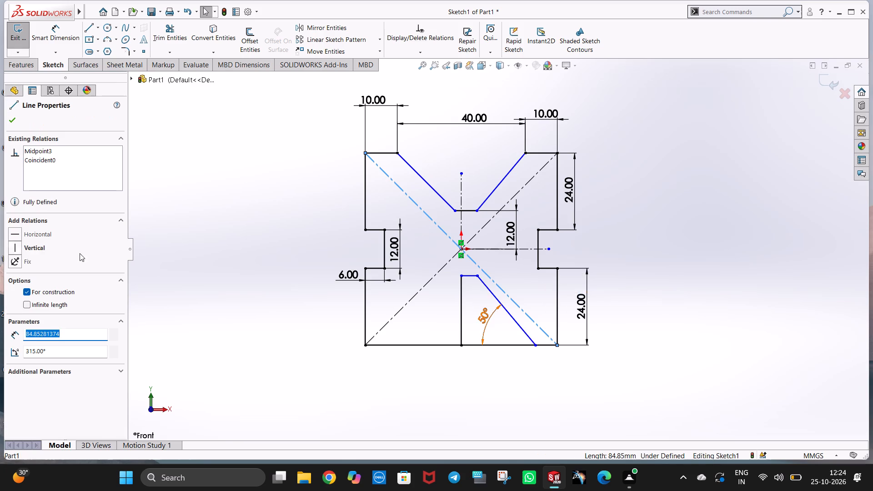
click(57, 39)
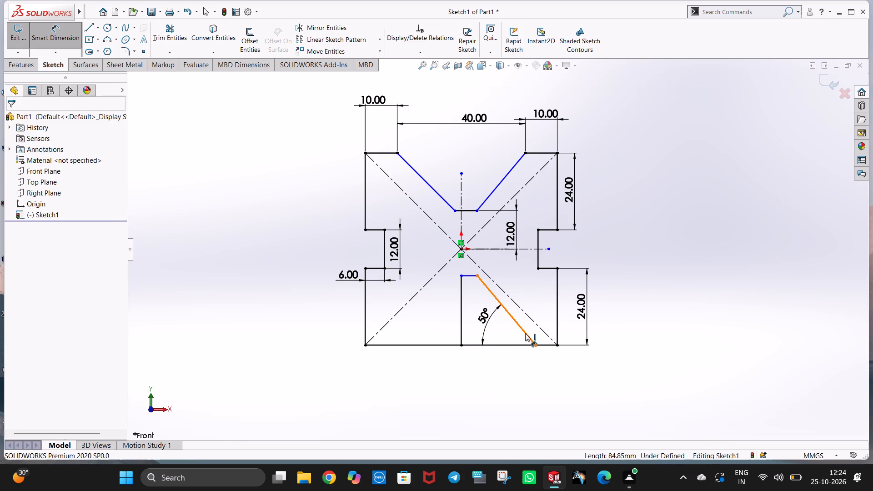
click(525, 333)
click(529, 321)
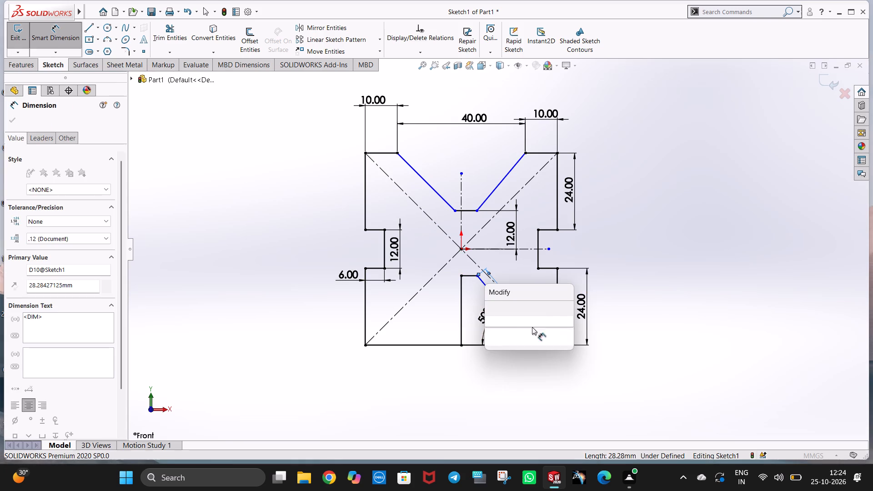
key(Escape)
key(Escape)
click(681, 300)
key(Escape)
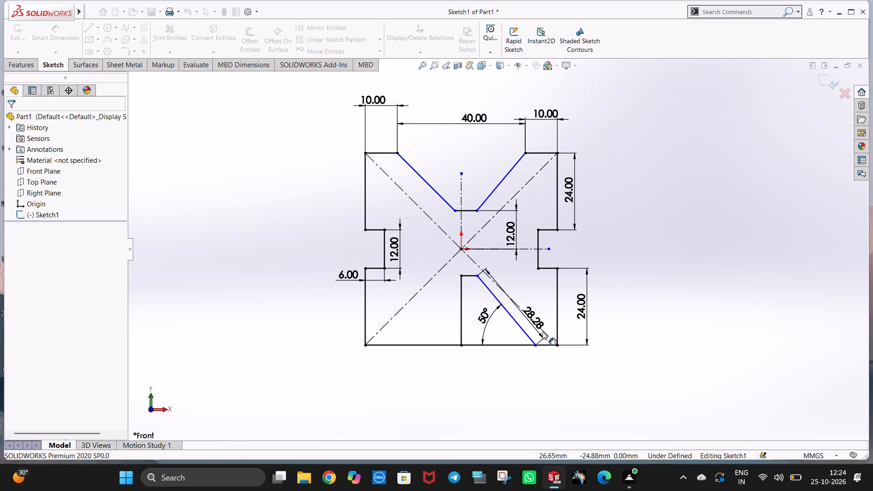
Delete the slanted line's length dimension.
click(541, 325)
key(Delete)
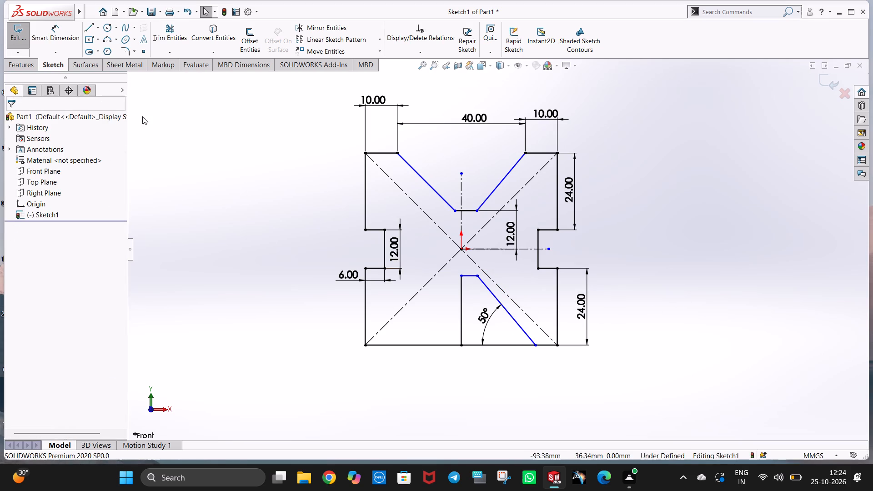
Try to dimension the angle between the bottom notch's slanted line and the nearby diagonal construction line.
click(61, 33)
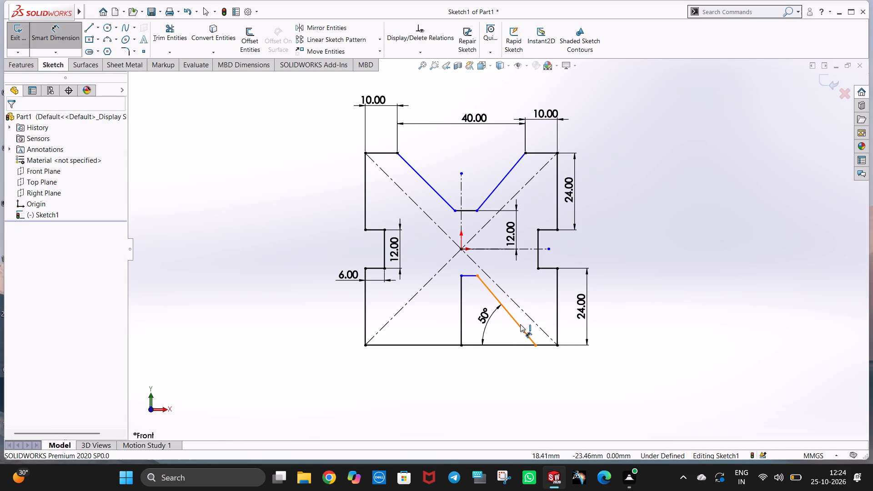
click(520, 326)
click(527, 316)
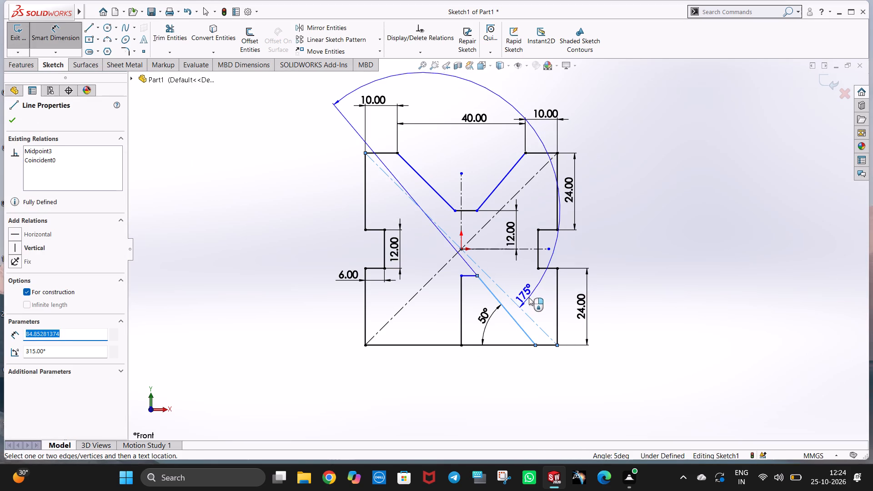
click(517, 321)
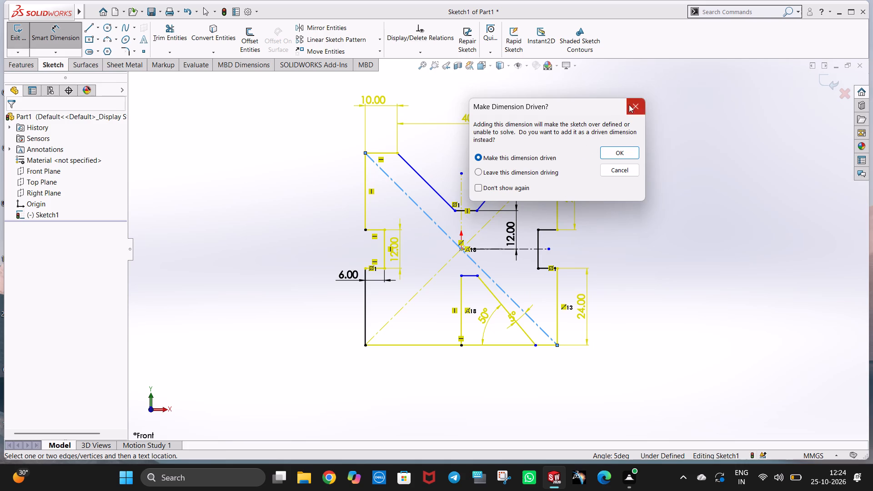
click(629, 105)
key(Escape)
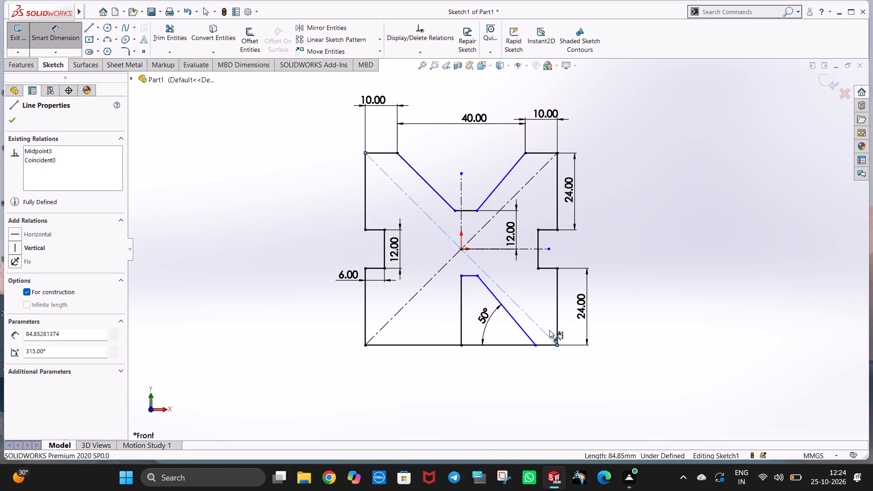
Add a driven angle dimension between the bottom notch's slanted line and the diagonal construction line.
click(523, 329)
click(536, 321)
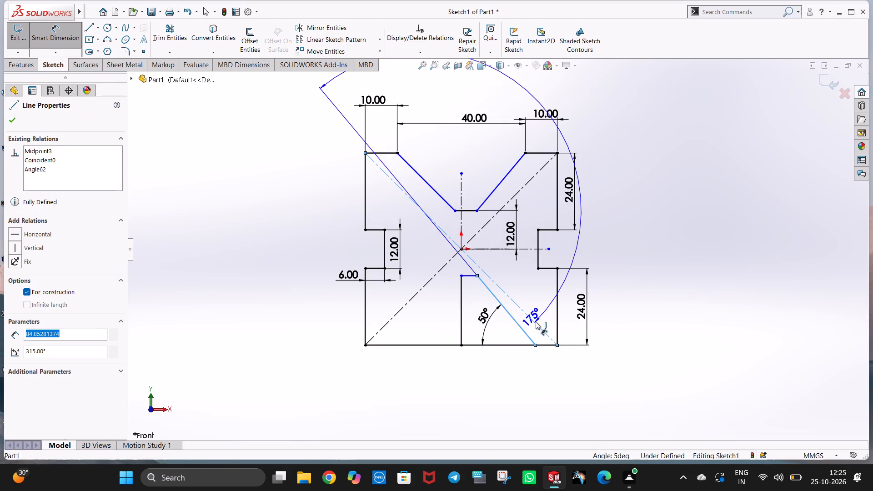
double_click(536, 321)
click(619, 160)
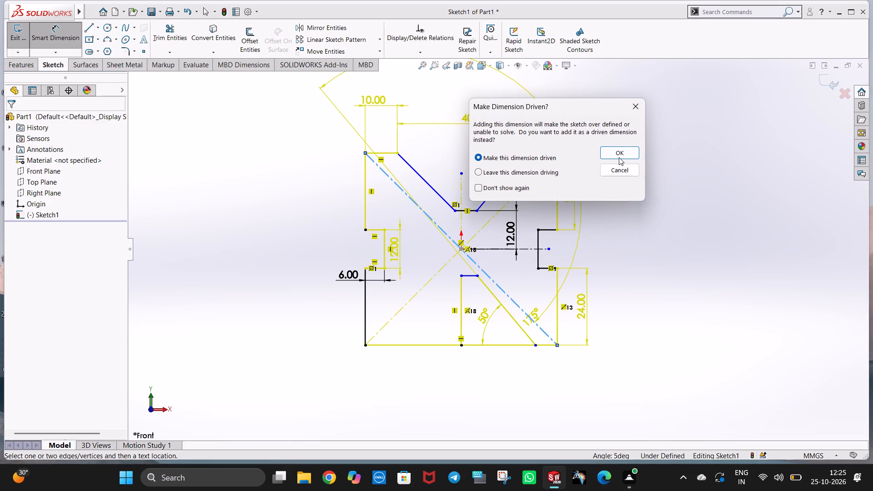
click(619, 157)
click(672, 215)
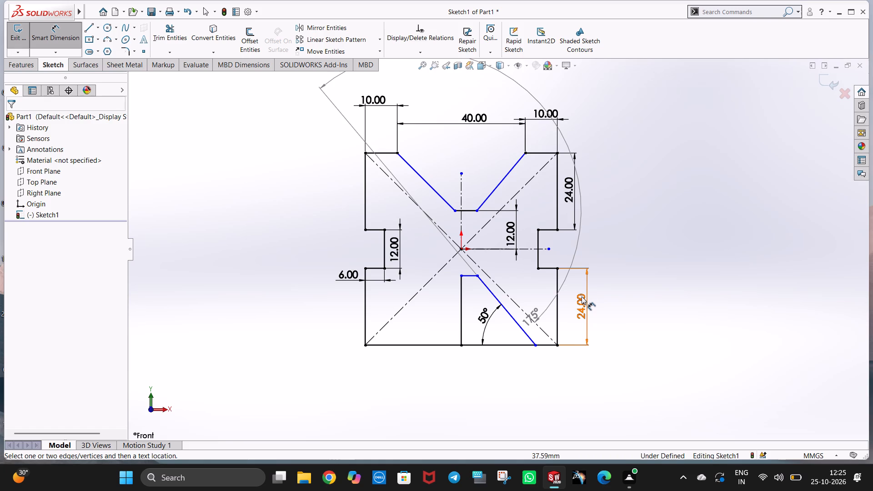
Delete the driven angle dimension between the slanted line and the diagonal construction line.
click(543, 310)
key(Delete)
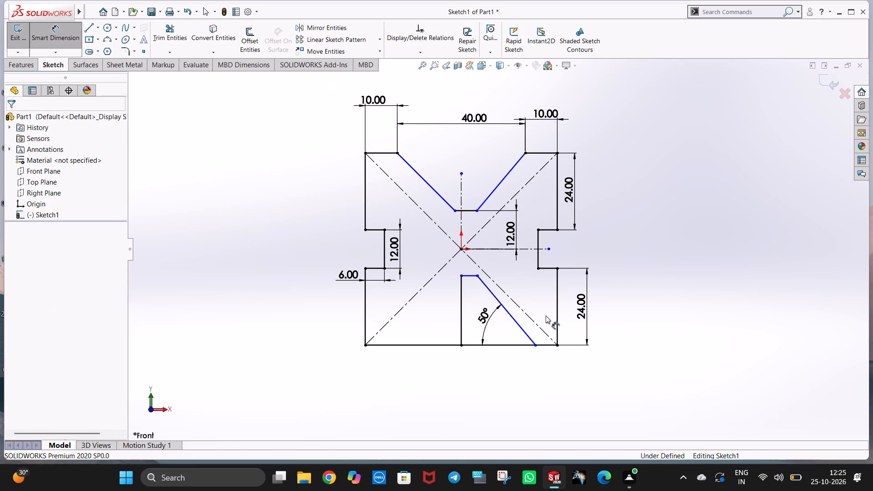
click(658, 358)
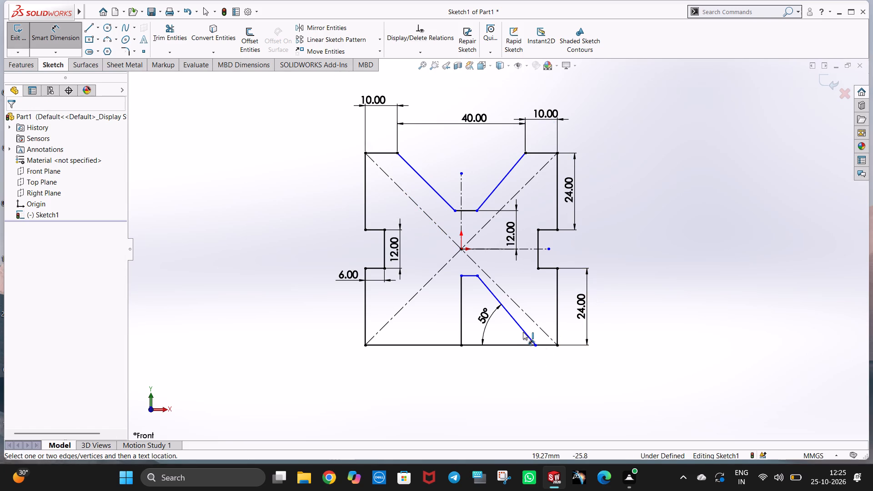
Delete the bottom notch's slanted line together with its 50° angle dimension.
click(523, 332)
key(Delete)
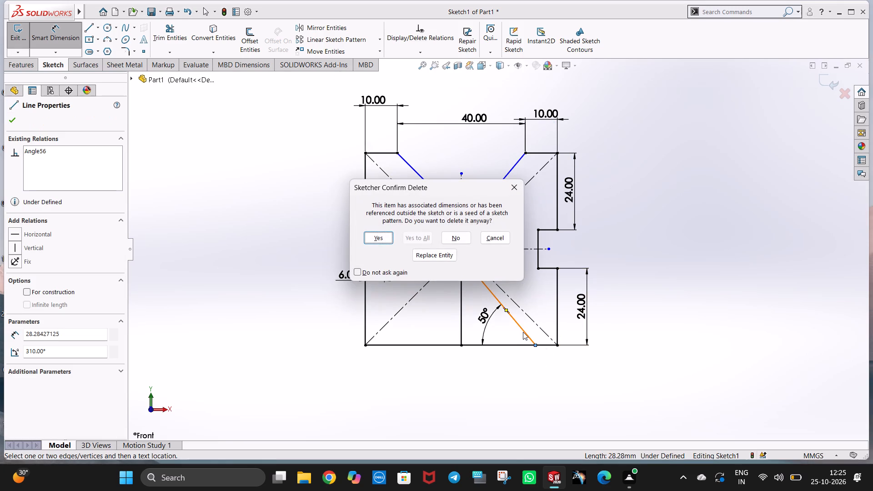
click(377, 237)
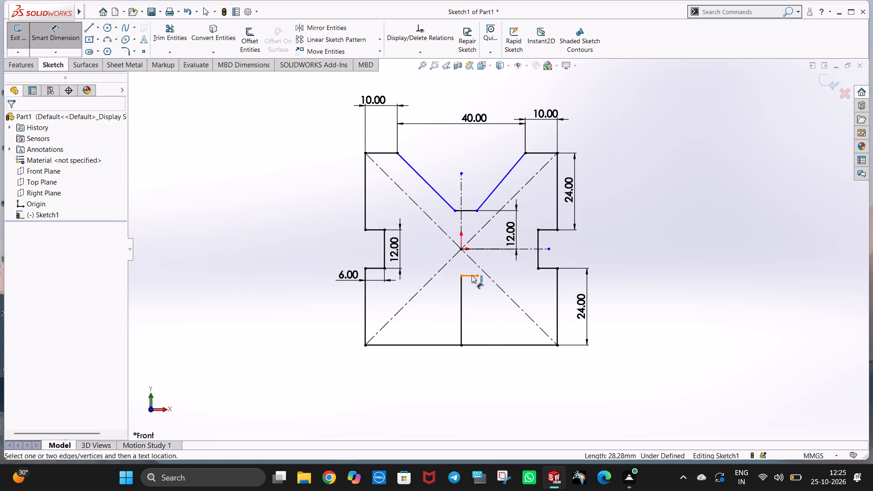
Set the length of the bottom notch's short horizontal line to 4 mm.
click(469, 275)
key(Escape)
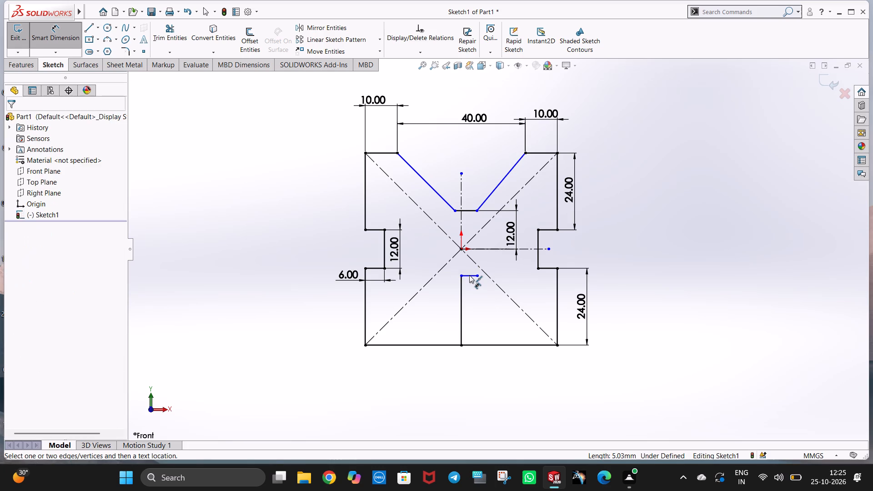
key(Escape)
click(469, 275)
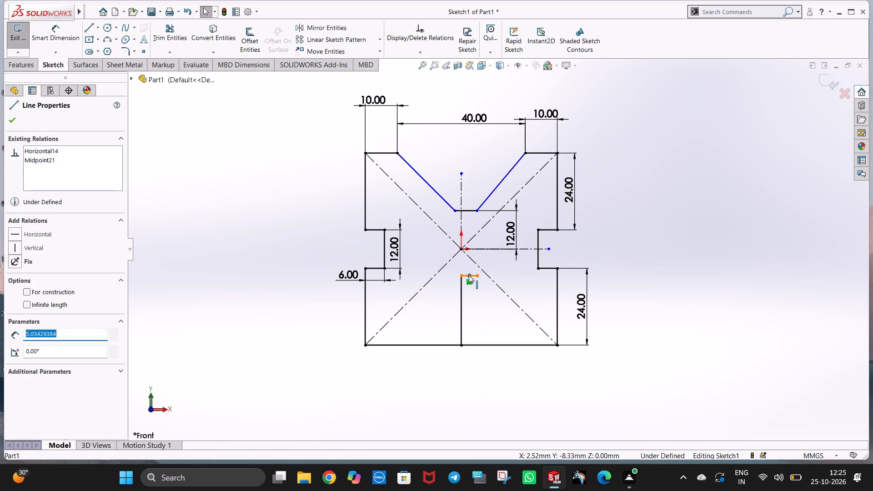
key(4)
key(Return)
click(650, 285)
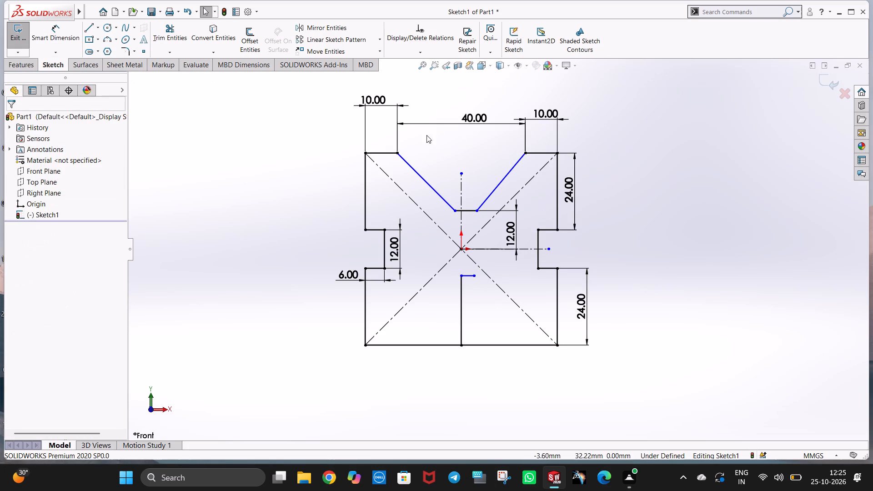
Set the length of the bottom notch's short horizontal line to 3 mm.
click(467, 276)
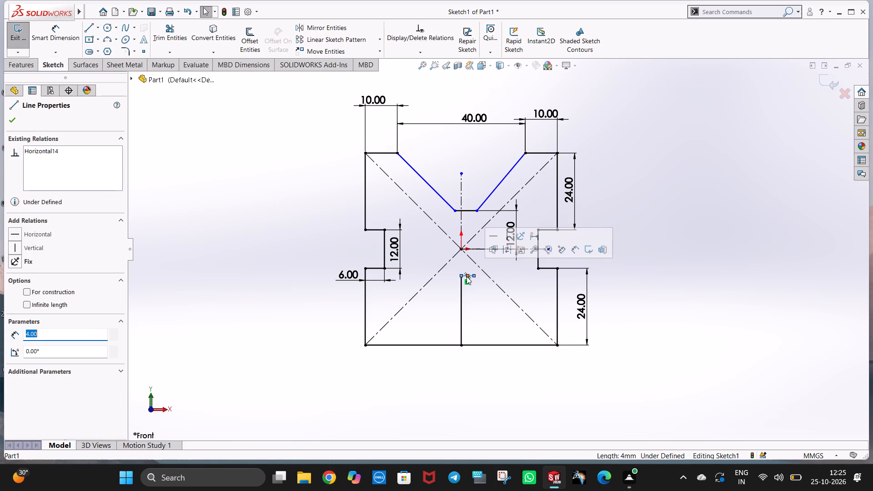
key(3)
key(Return)
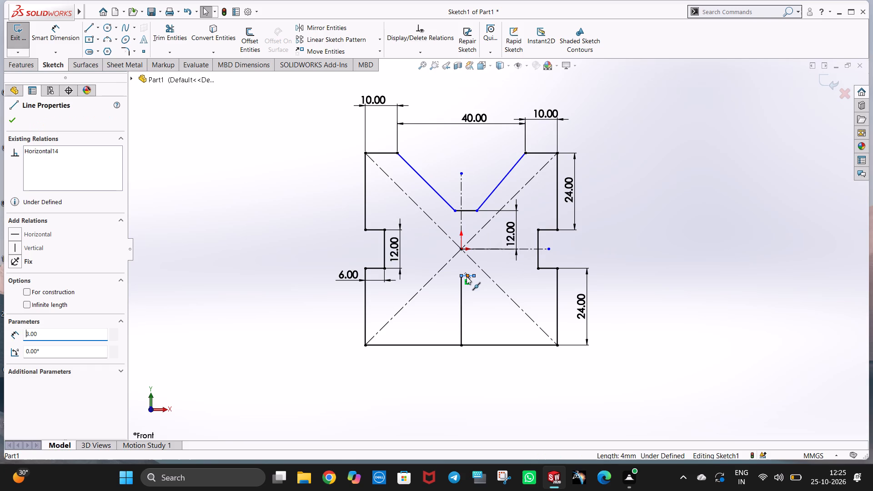
click(312, 169)
Draw a line about 30.6 mm long at 45° from the short horizontal line's free end down to the bottom edge.
click(90, 23)
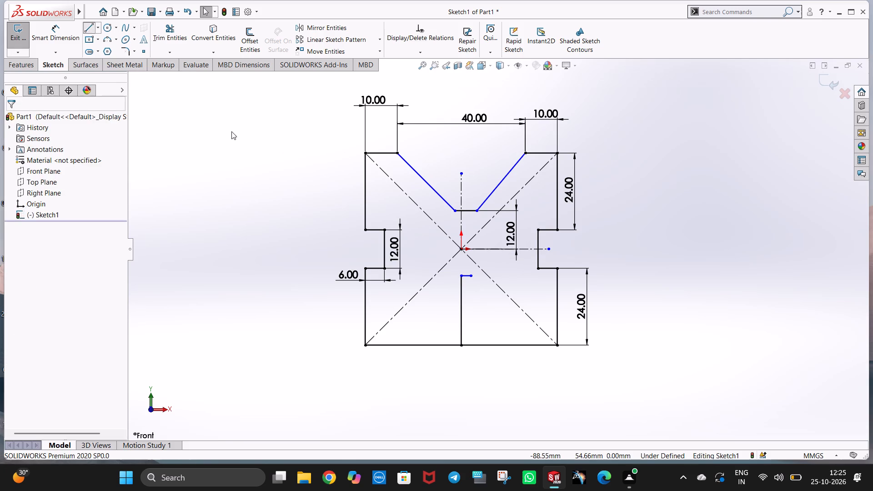
click(472, 276)
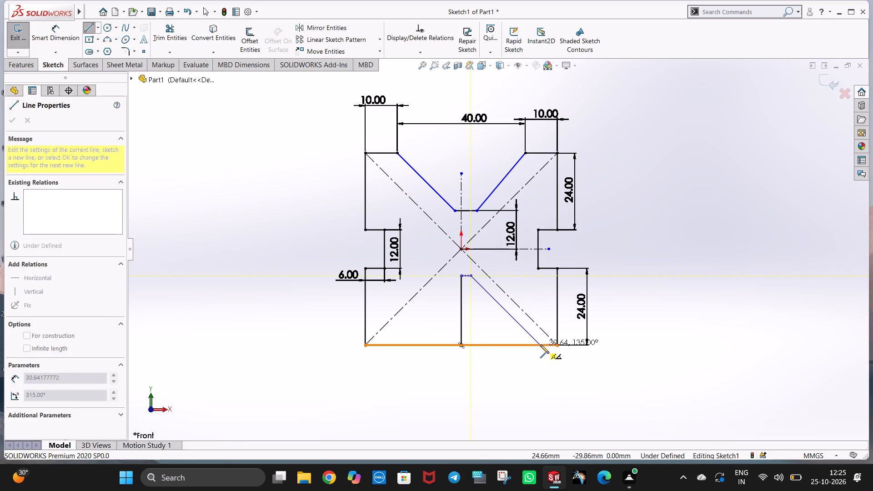
click(540, 345)
key(Escape)
key(Escape)
click(684, 294)
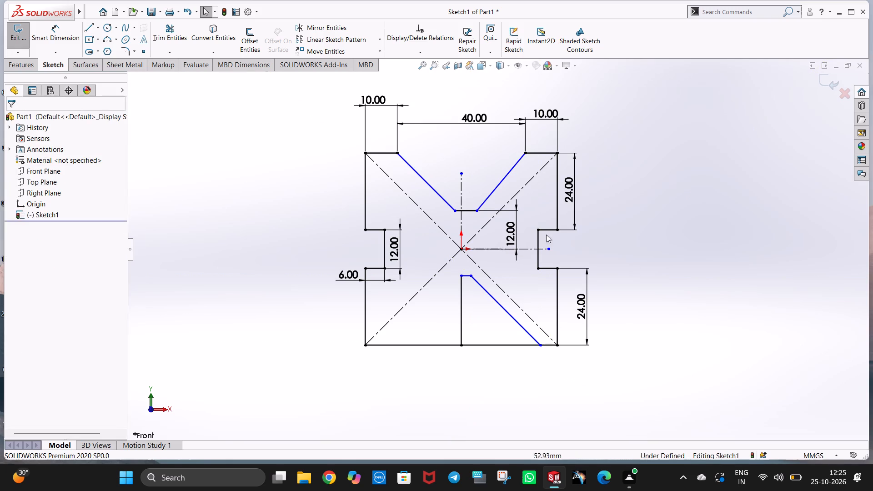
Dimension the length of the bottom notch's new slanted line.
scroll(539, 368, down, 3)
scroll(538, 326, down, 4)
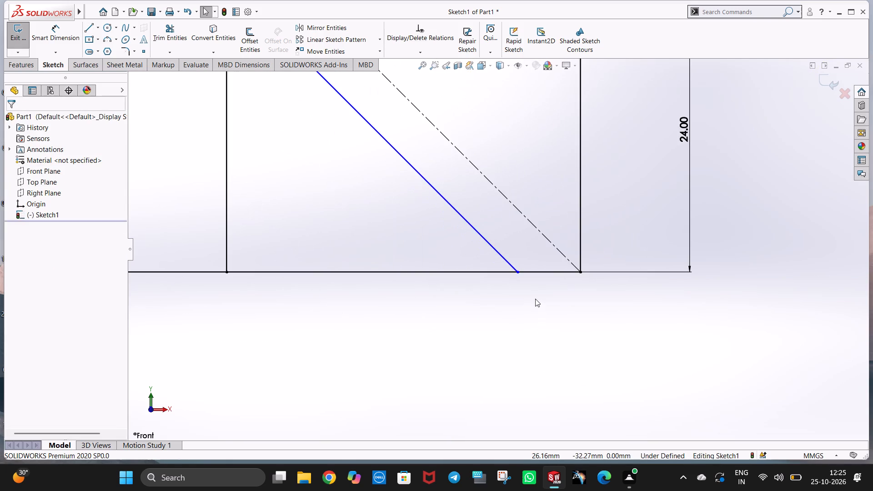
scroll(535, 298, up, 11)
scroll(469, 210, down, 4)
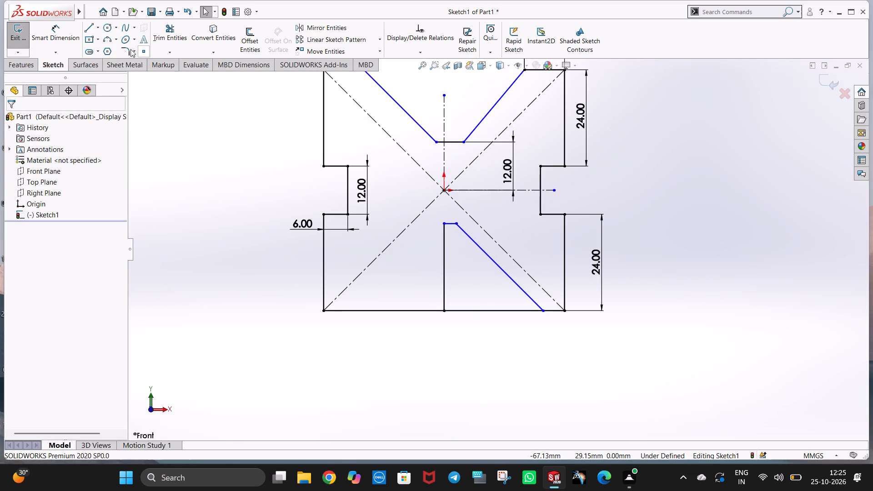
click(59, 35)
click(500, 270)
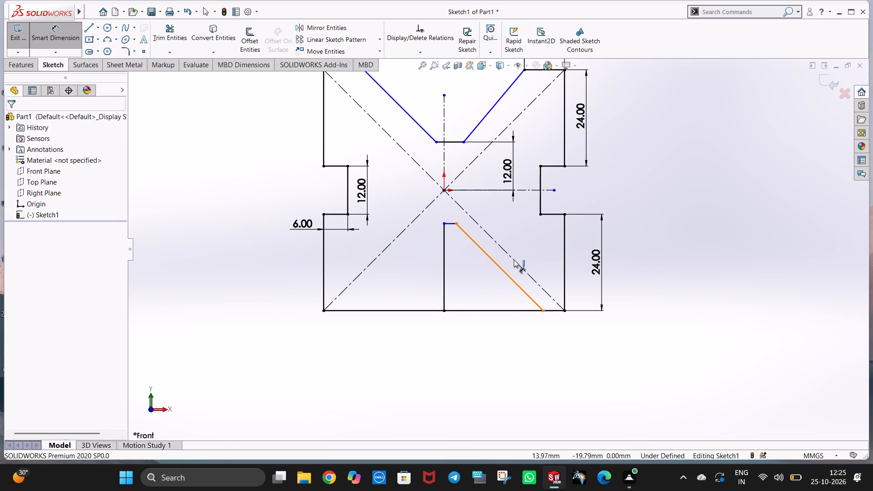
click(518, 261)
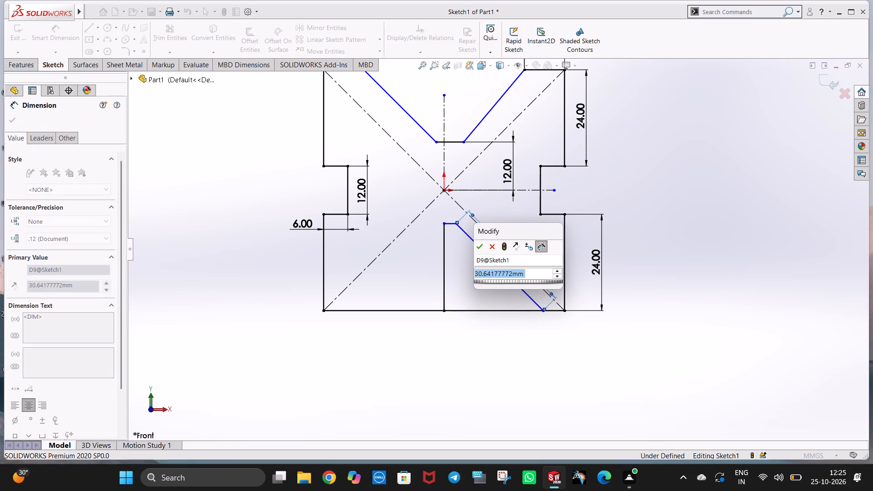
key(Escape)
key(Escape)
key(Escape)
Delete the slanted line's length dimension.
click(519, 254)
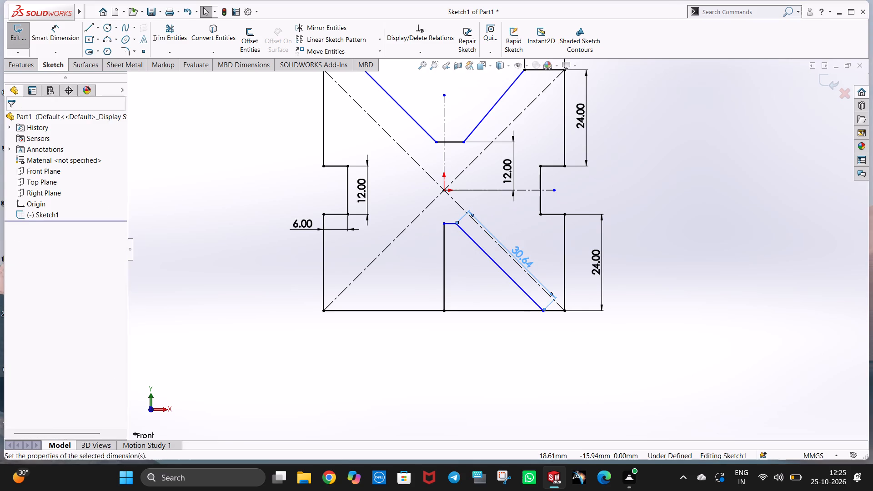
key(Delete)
Dimension the distance between the bottom notch's slanted line and the parallel diagonal construction line.
click(520, 265)
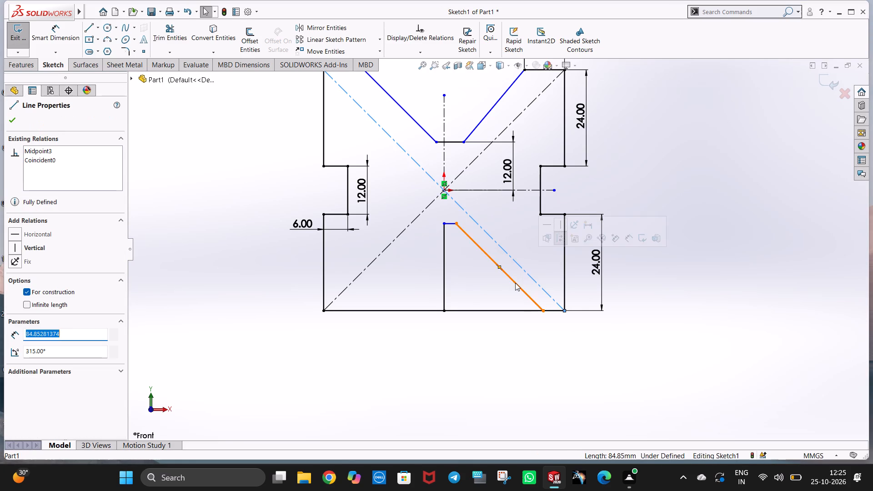
click(50, 31)
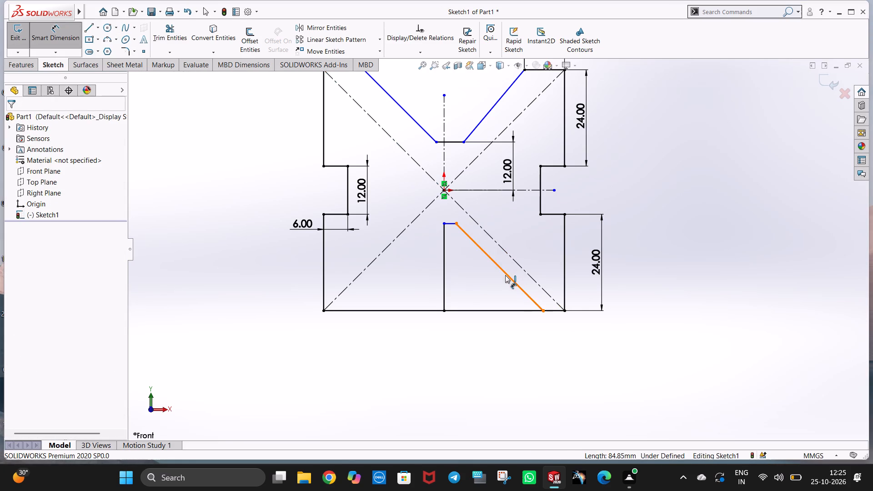
click(505, 275)
click(516, 260)
click(467, 276)
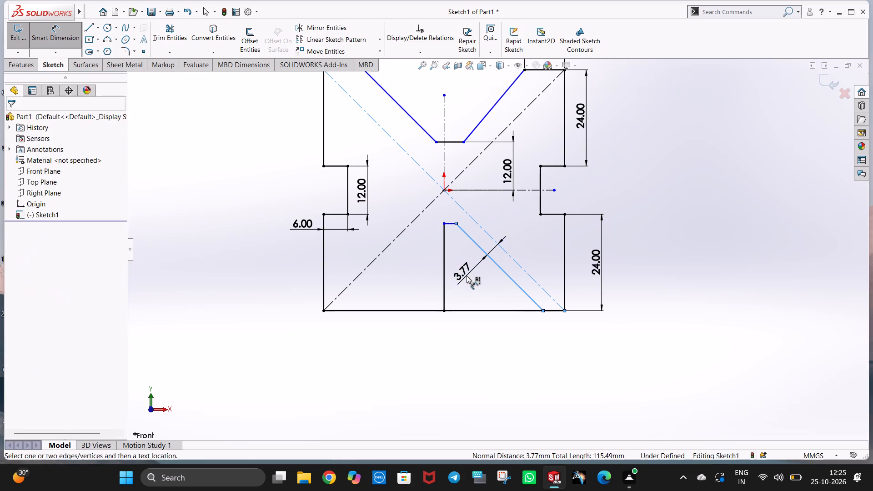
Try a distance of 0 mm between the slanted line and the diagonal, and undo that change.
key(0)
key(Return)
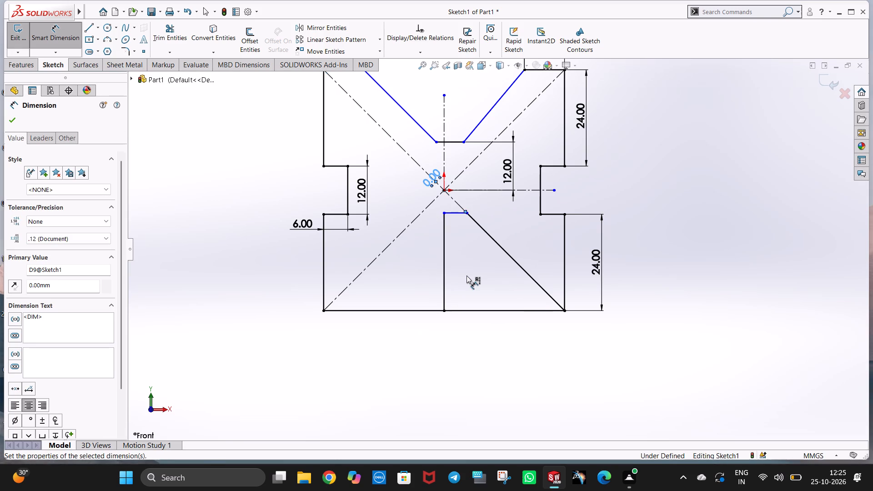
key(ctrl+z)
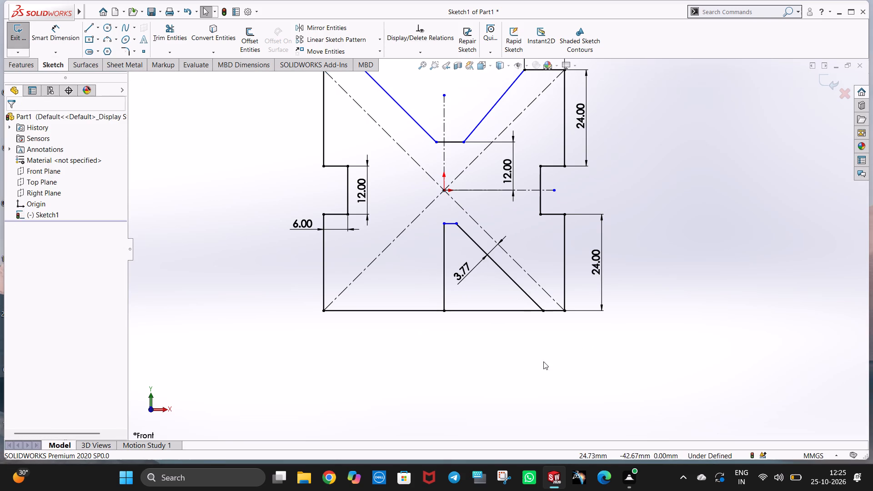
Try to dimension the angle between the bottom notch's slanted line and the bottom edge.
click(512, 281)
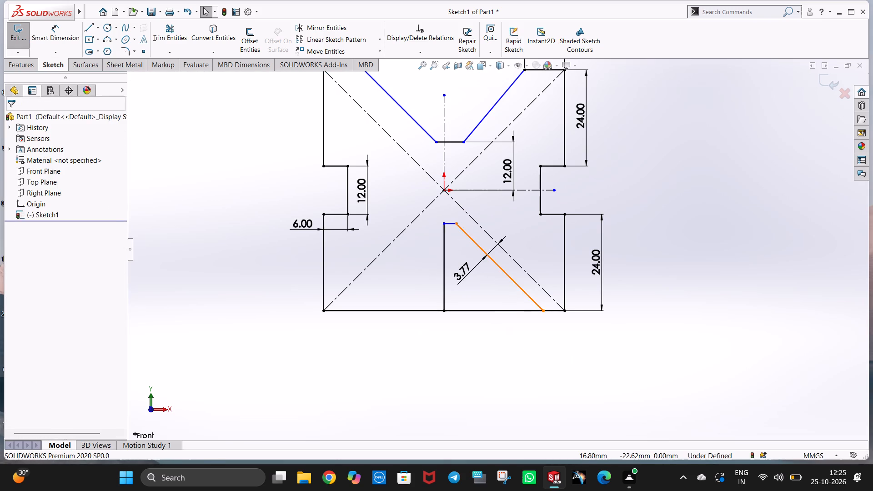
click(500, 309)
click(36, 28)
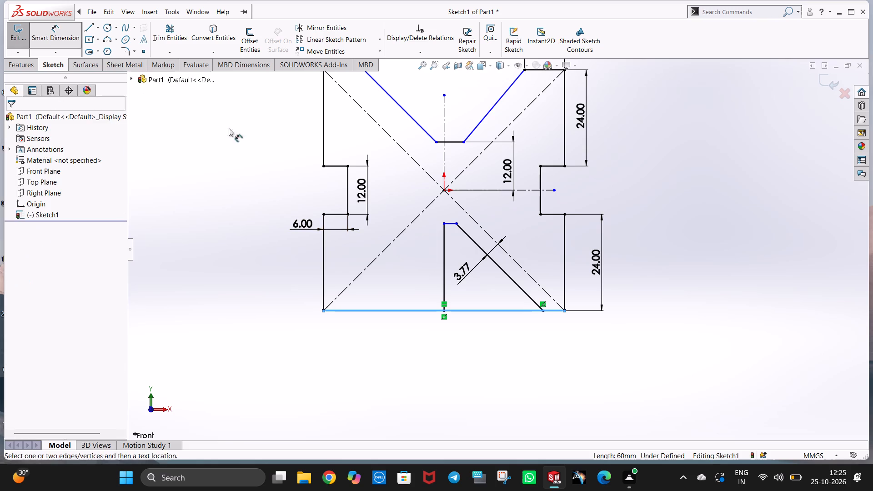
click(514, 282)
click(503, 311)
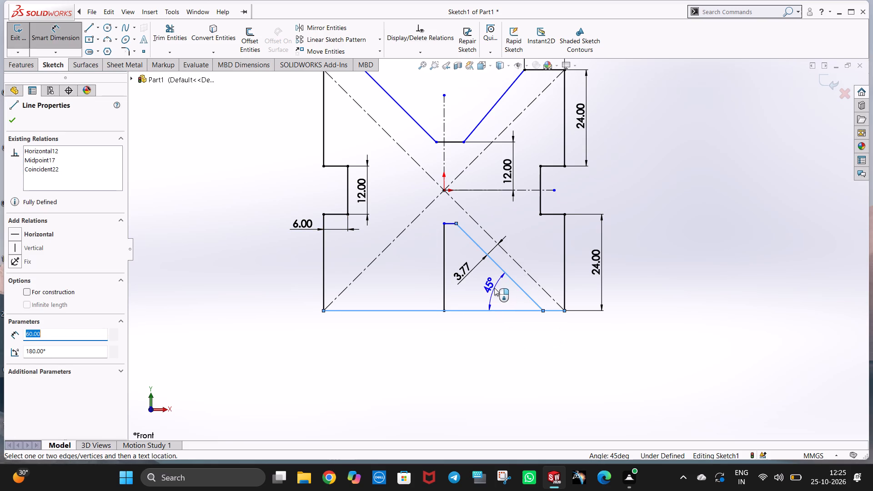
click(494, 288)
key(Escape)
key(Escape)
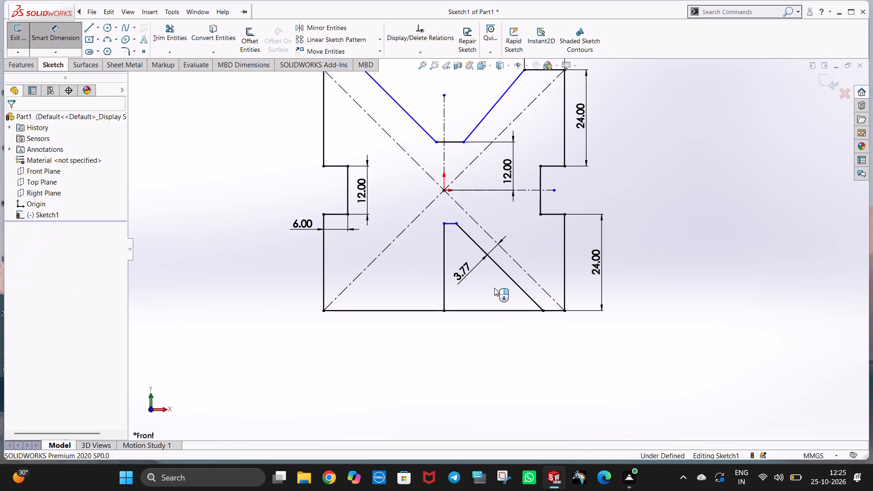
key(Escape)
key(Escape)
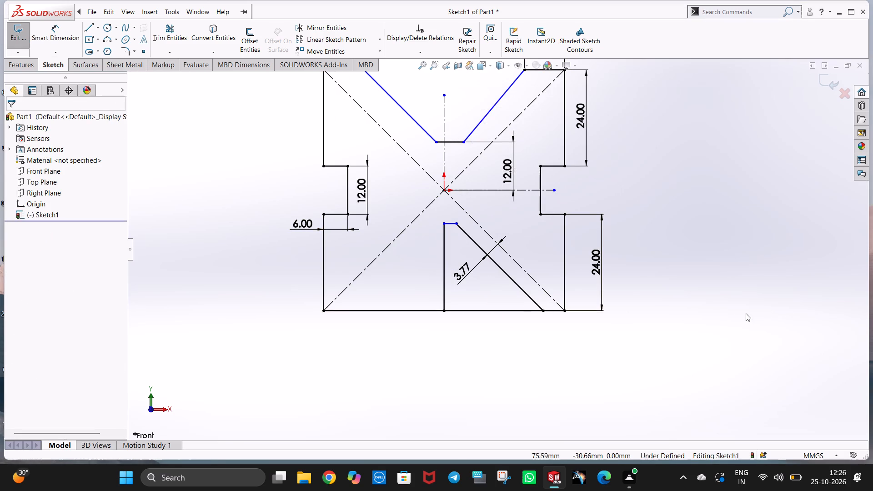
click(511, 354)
Dimension the bottom notch's vertical centre line and set its length to 20 mm.
click(53, 34)
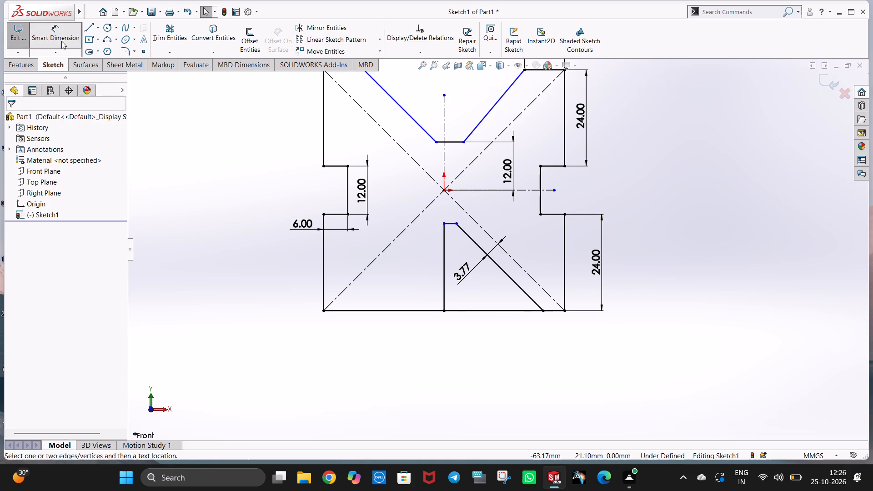
click(444, 244)
click(419, 270)
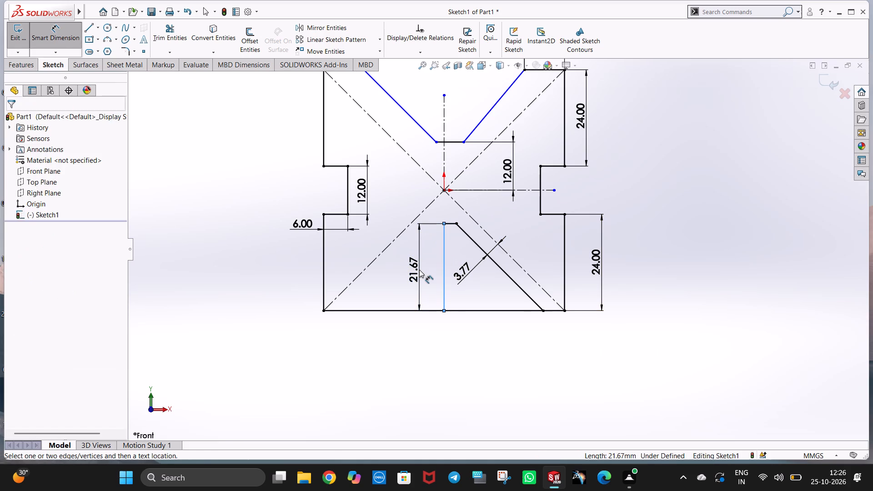
text(20)
key(Return)
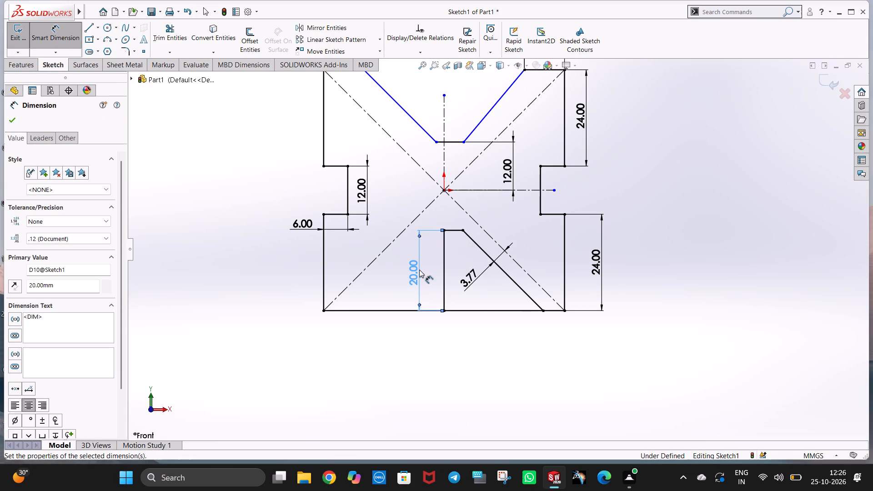
click(519, 353)
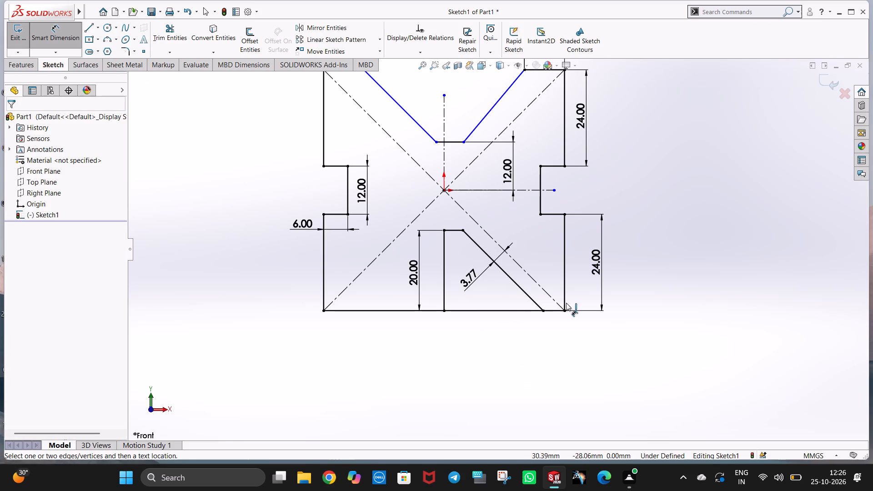
click(672, 279)
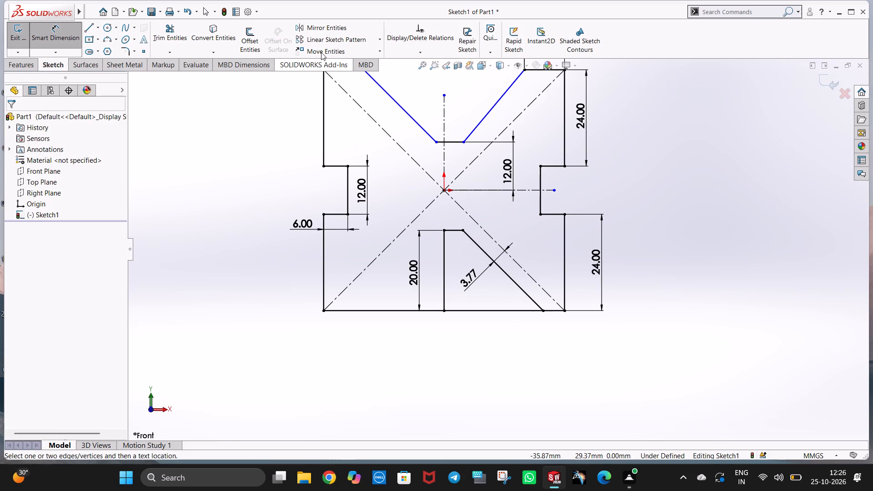
Mirror the bottom notch's short horizontal line and slanted line about its vertical centre line.
click(338, 27)
click(452, 230)
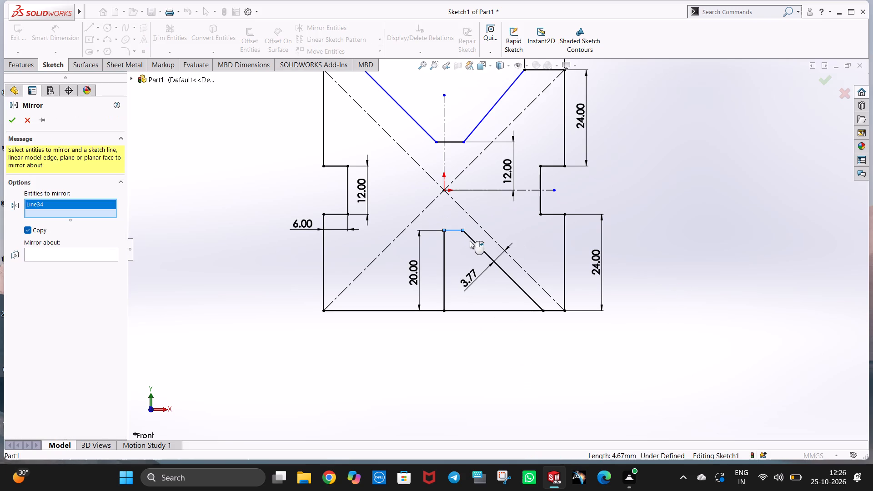
click(472, 240)
click(91, 261)
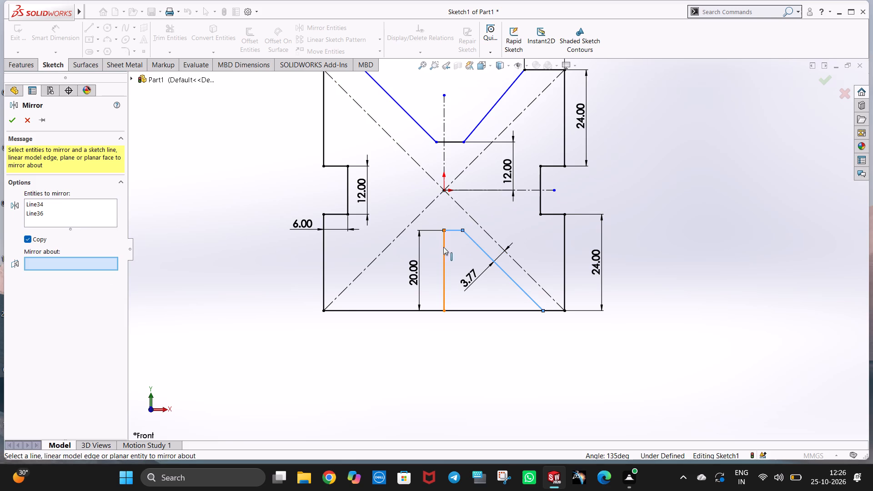
click(445, 248)
right_click(445, 248)
click(711, 263)
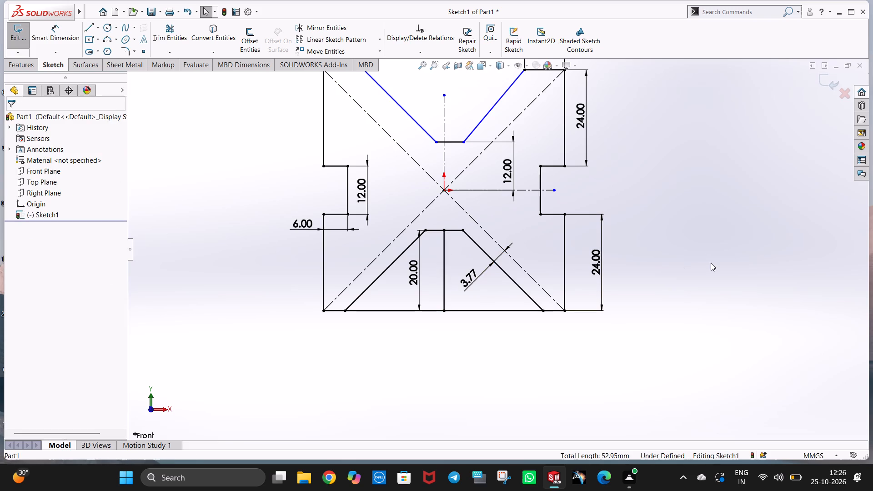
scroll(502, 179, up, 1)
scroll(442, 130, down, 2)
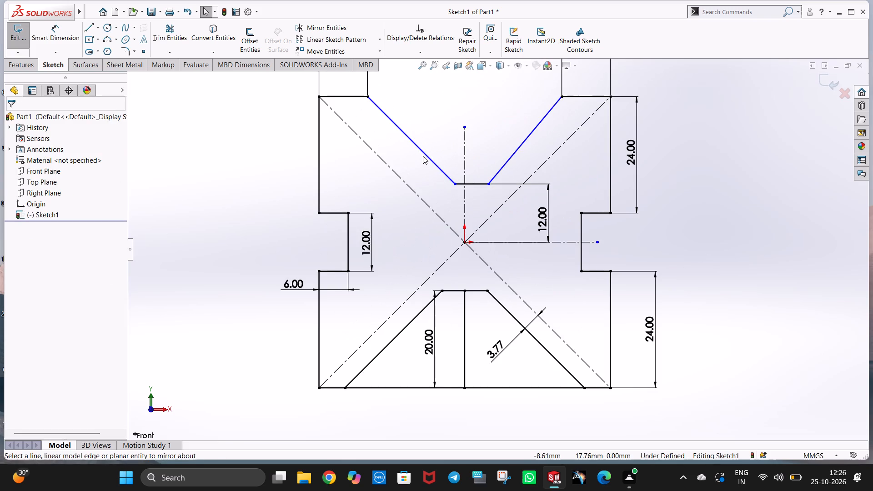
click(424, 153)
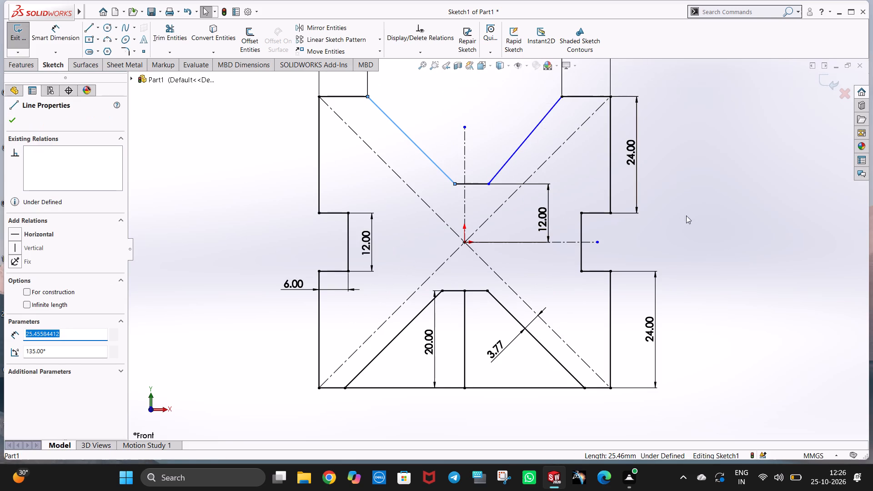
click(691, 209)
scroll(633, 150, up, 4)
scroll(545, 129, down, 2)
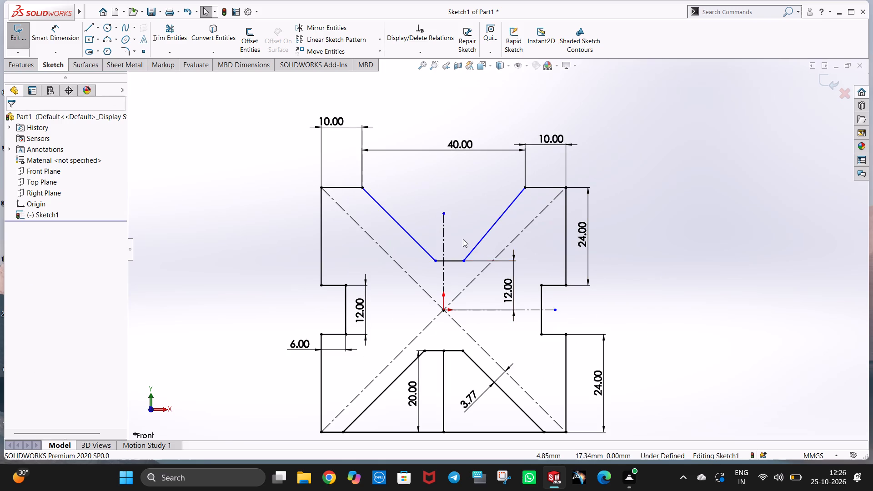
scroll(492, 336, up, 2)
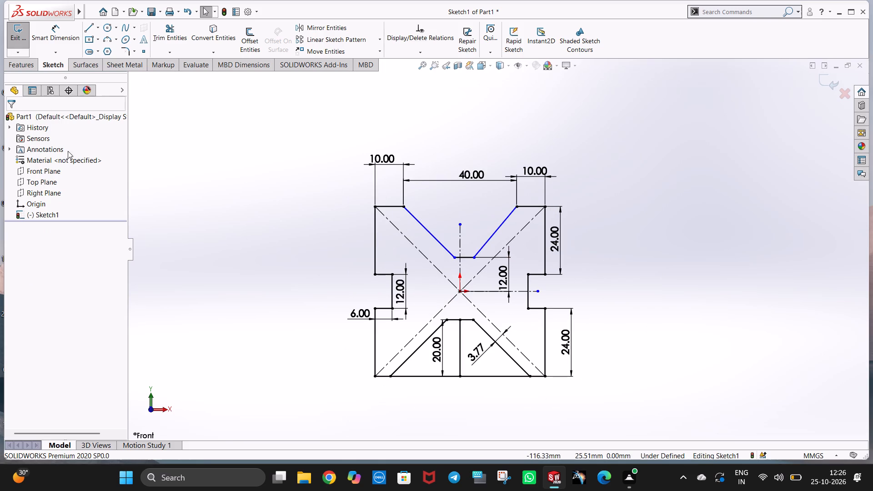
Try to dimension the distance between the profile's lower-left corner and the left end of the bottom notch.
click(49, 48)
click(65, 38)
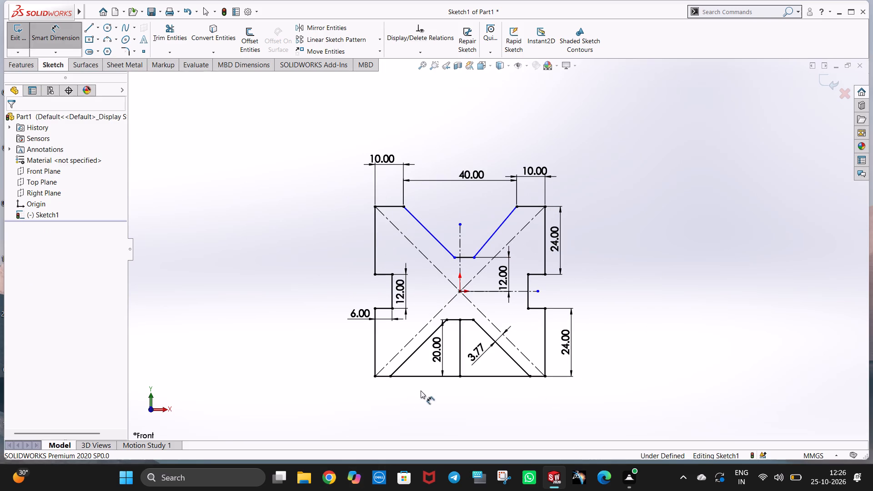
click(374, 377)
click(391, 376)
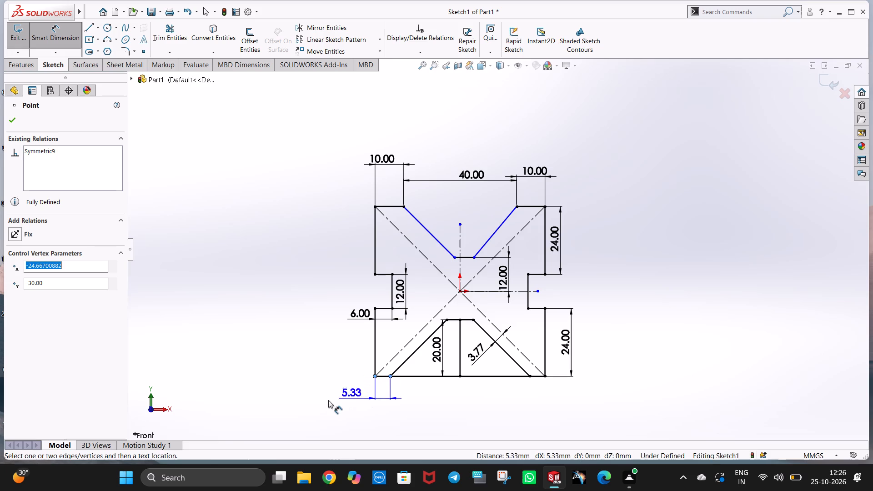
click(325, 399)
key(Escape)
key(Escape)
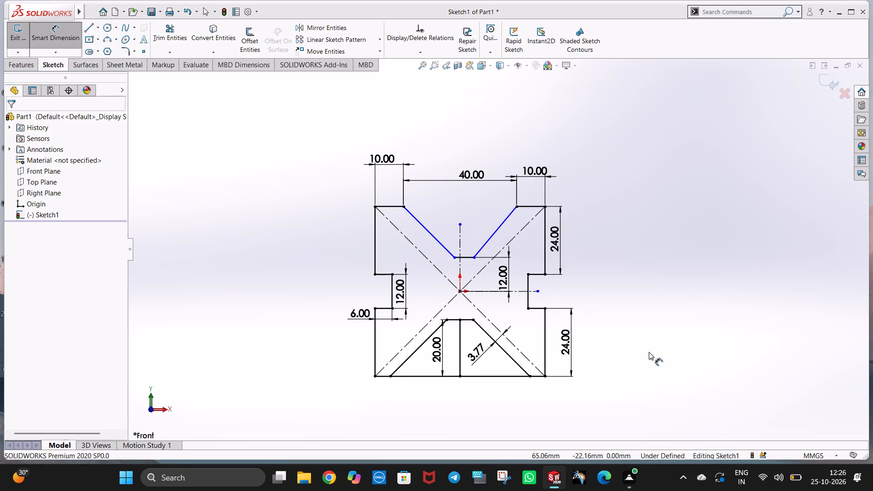
Delete the two 10 mm dimensions and the 40 mm dimension along the profile's top edge.
click(649, 351)
scroll(517, 291, down, 2)
click(336, 97)
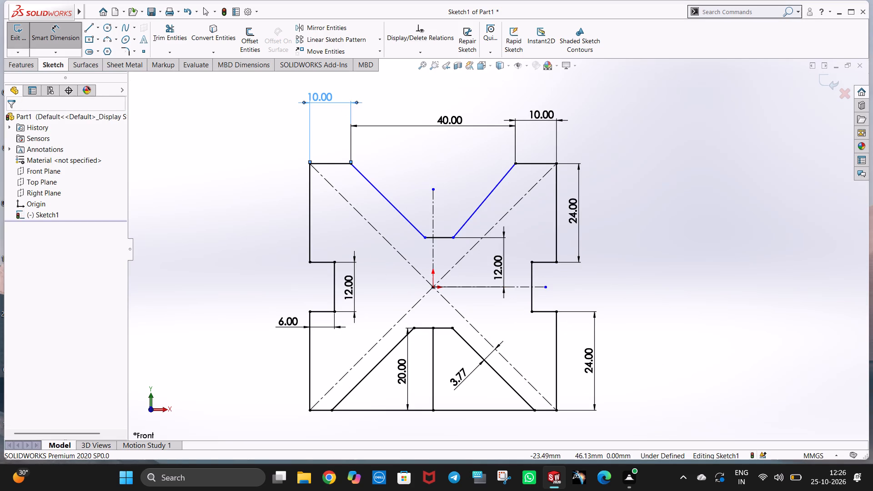
key(Delete)
click(555, 115)
key(Delete)
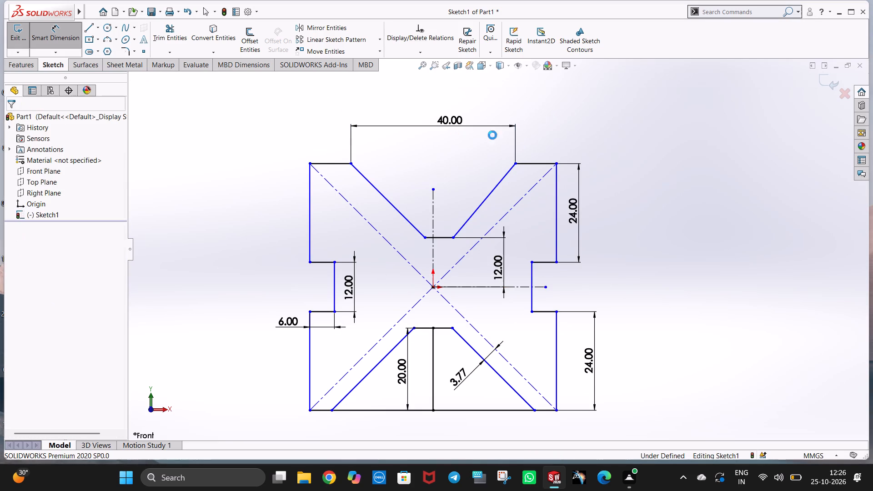
click(676, 250)
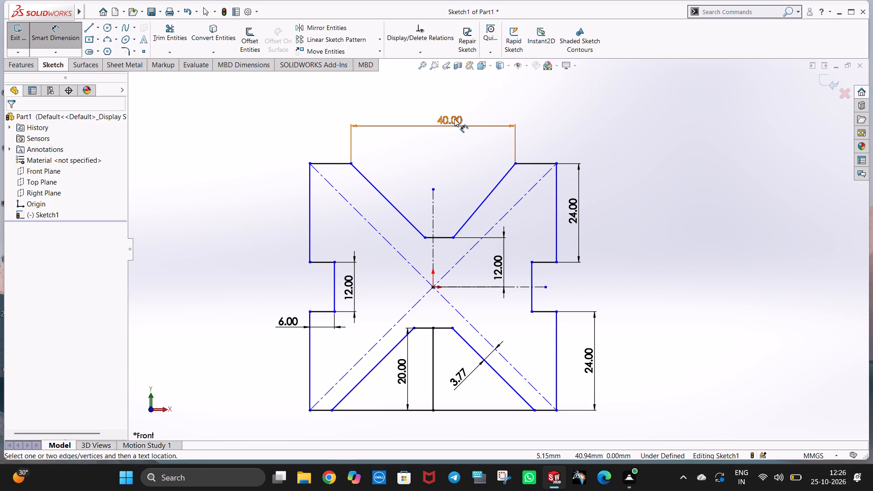
click(454, 119)
key(Delete)
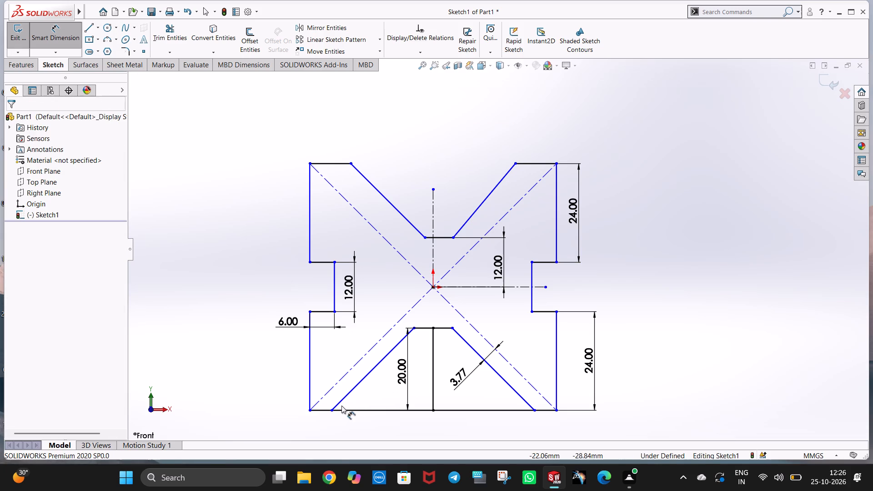
Dimension the distance between the left end of the bottom notch and the profile's lower-left corner.
click(331, 411)
click(311, 410)
click(280, 393)
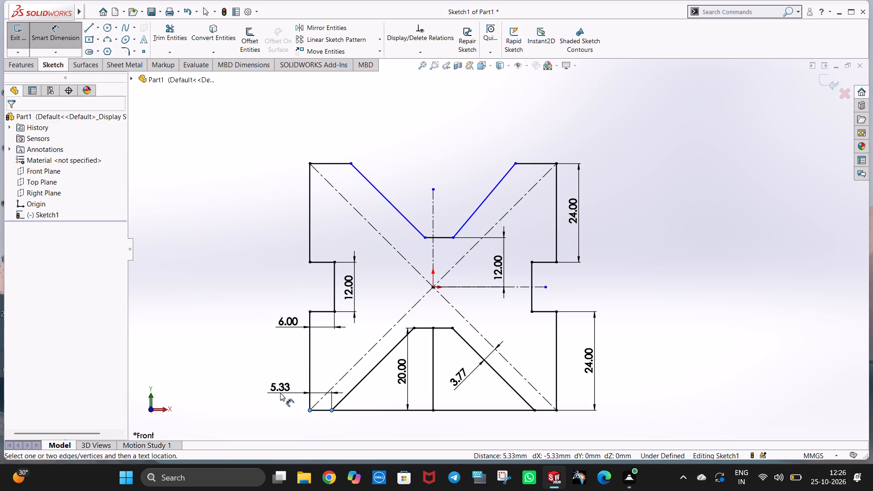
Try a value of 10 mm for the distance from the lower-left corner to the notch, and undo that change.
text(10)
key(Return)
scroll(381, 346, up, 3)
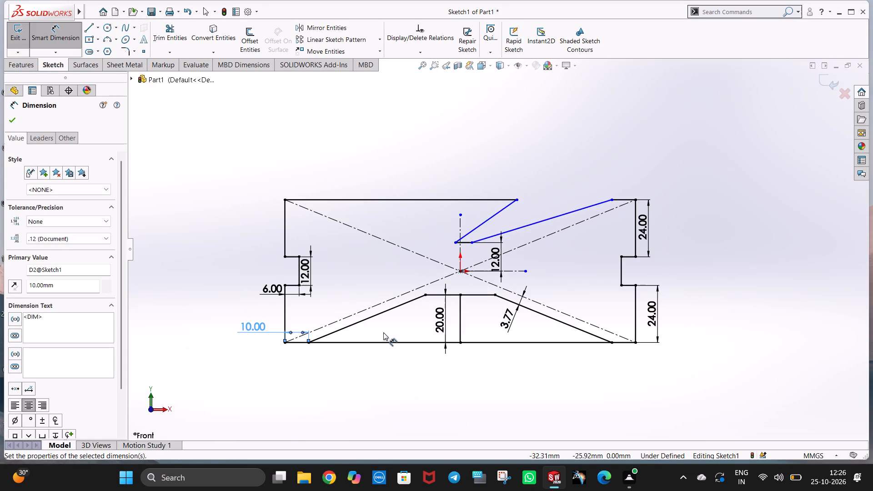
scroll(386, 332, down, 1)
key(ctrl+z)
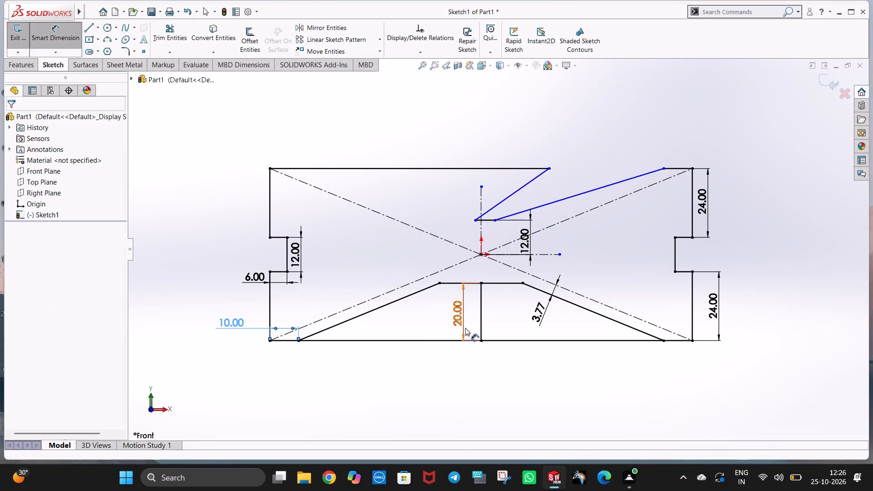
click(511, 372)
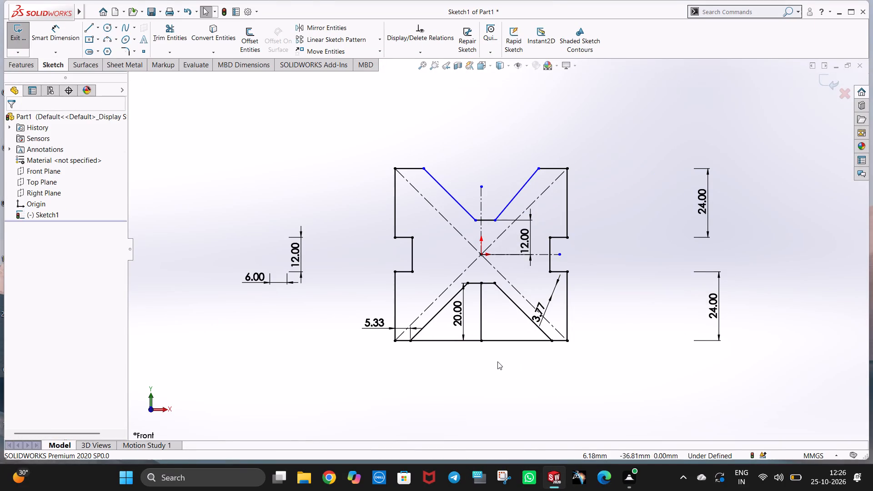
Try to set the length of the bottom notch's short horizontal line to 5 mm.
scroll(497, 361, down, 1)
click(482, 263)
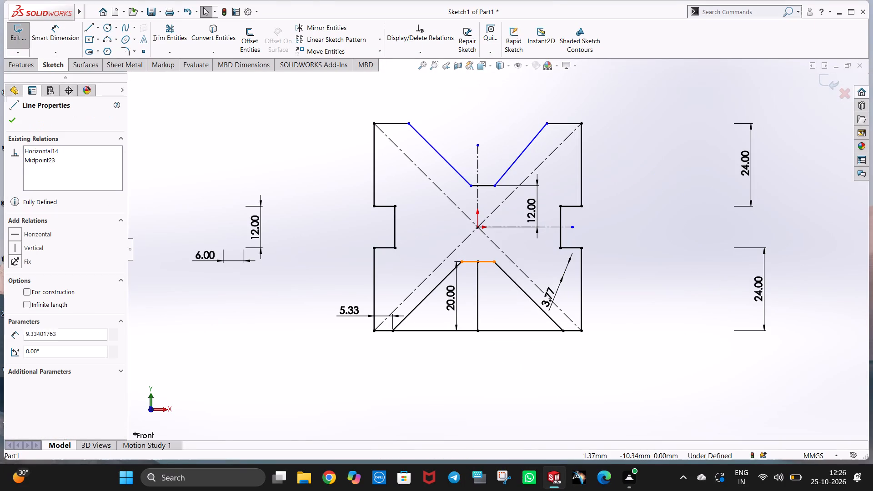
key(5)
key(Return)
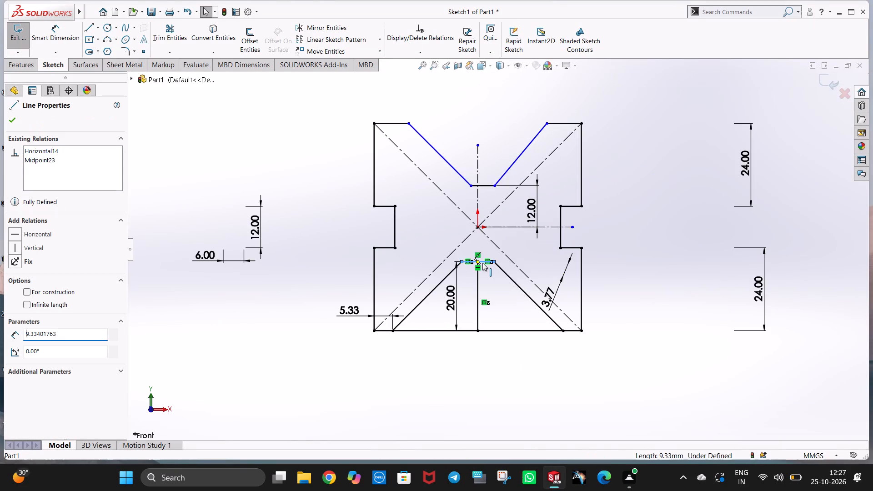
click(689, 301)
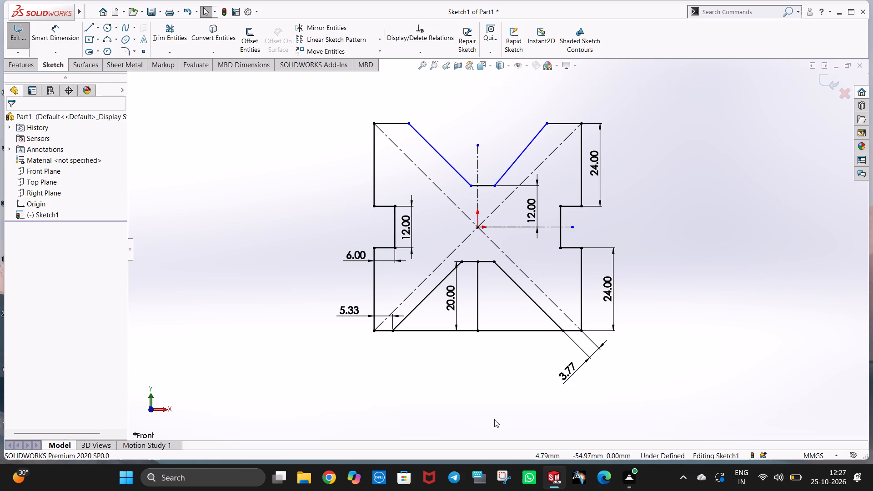
Delete the distance dimension between the bottom notch's right slanted line and the diagonal construction line.
scroll(494, 419, down, 2)
scroll(536, 270, up, 1)
scroll(469, 166, down, 2)
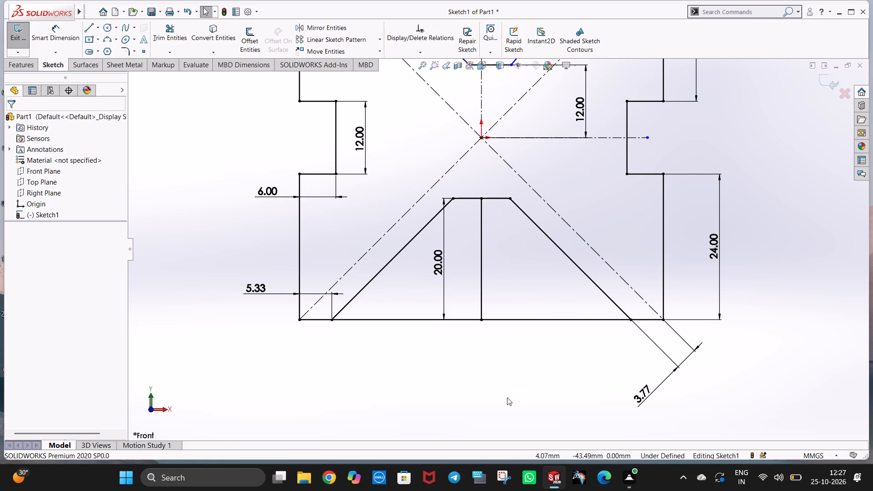
click(507, 397)
key(Escape)
click(647, 394)
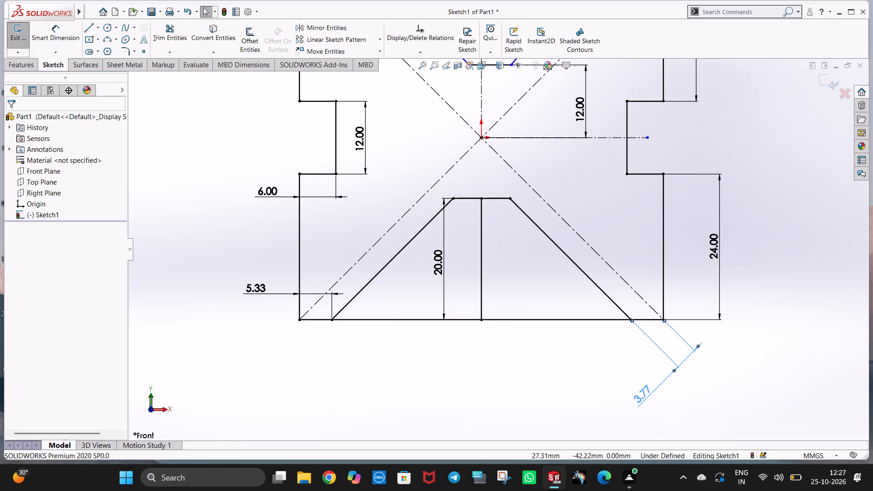
key(Delete)
Set the length of the bottom notch's short horizontal line to 4 mm.
click(492, 199)
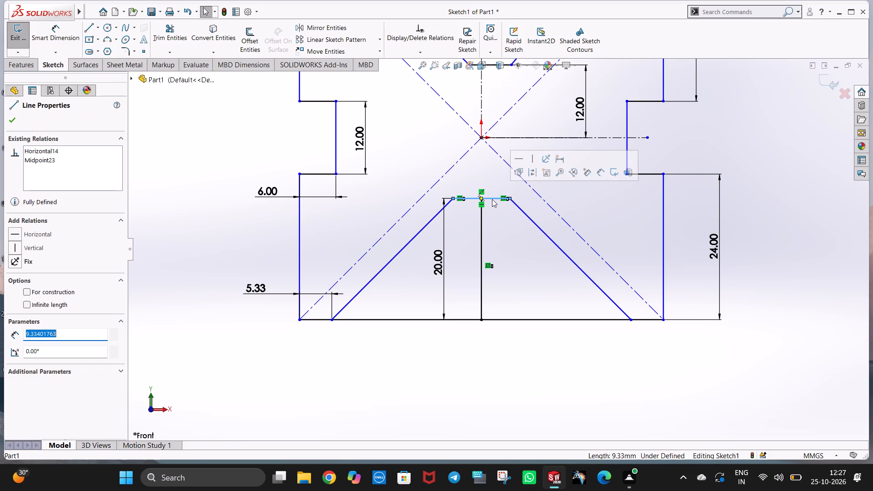
key(4)
key(Return)
click(552, 367)
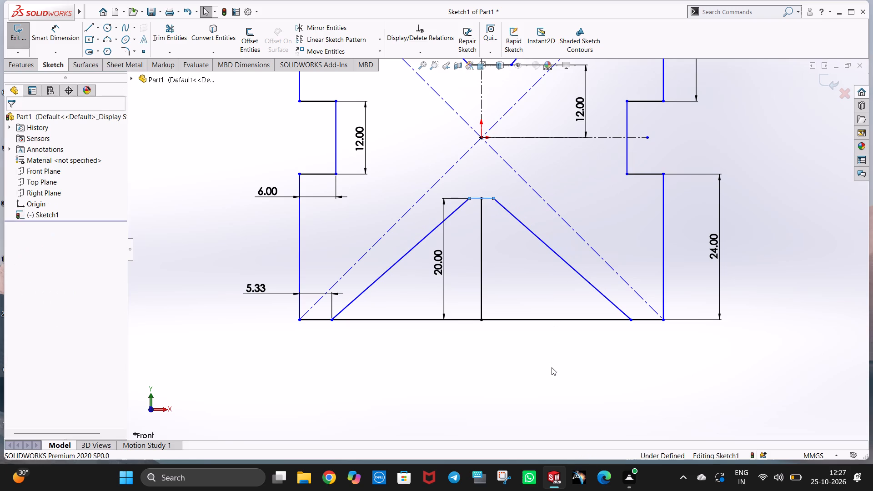
Delete the top V notch's short horizontal floor line and its right slanted line.
click(364, 294)
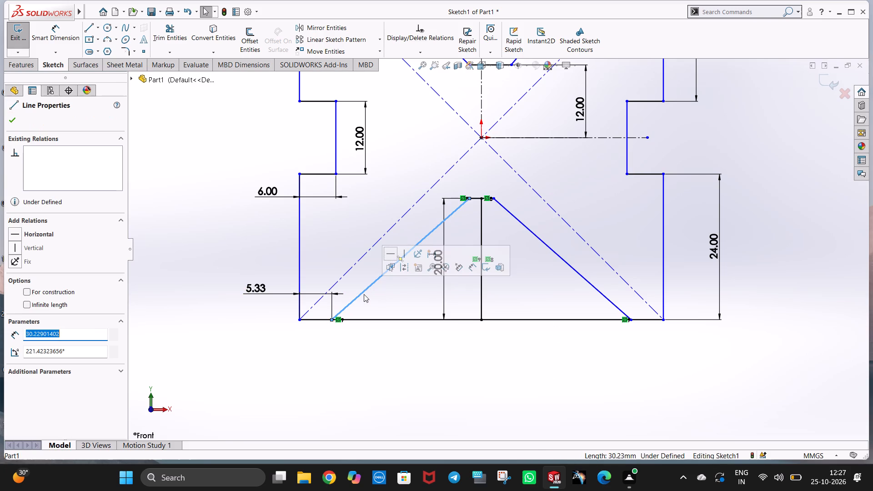
scroll(443, 178, up, 3)
scroll(488, 125, down, 2)
scroll(506, 139, up, 2)
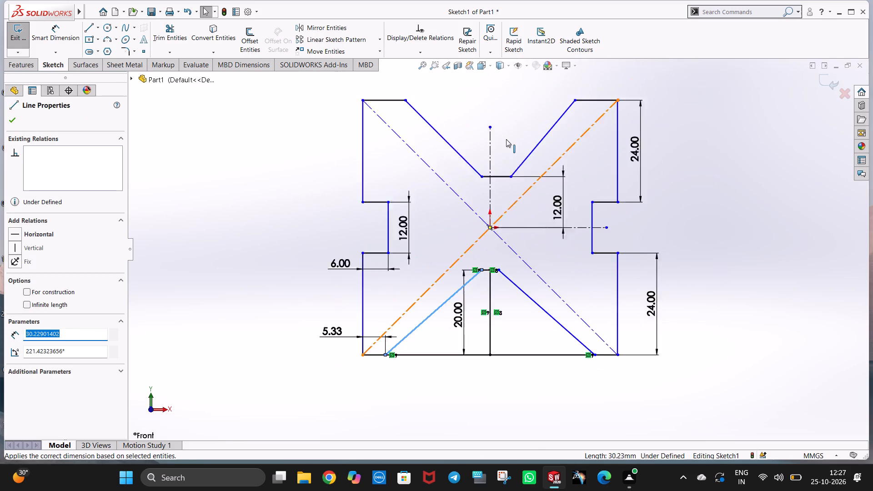
scroll(506, 139, down, 2)
click(490, 222)
key(Delete)
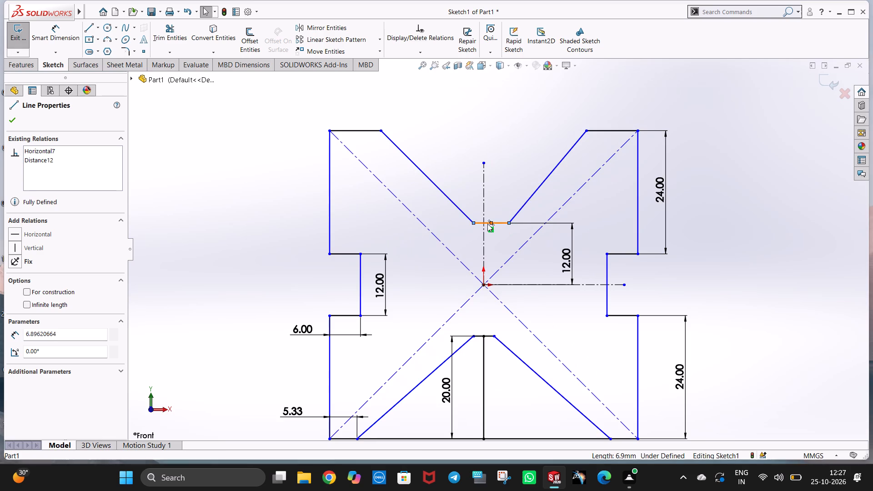
click(374, 239)
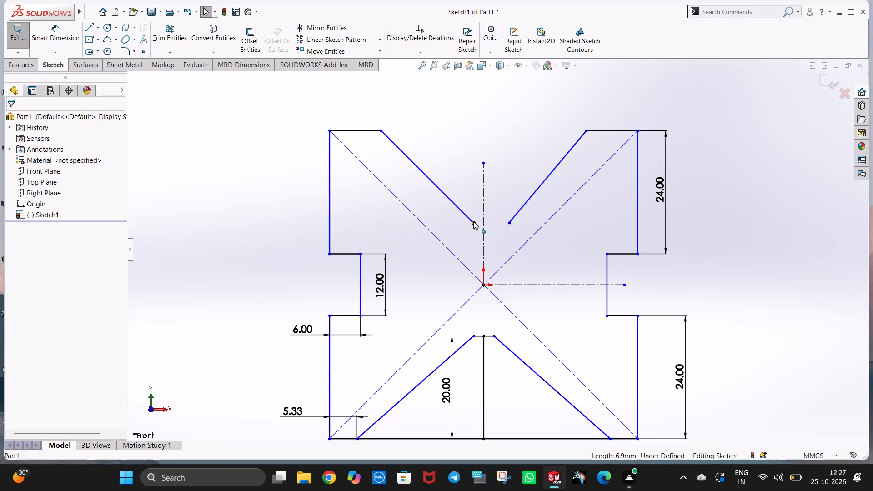
click(542, 181)
key(Delete)
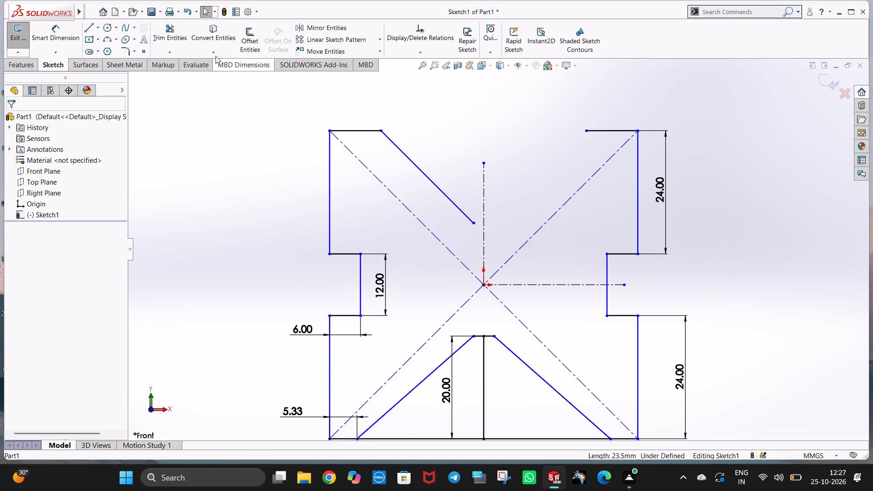
Add 10 mm length dimensions to the two short horizontal edges at the top of the profile.
click(56, 32)
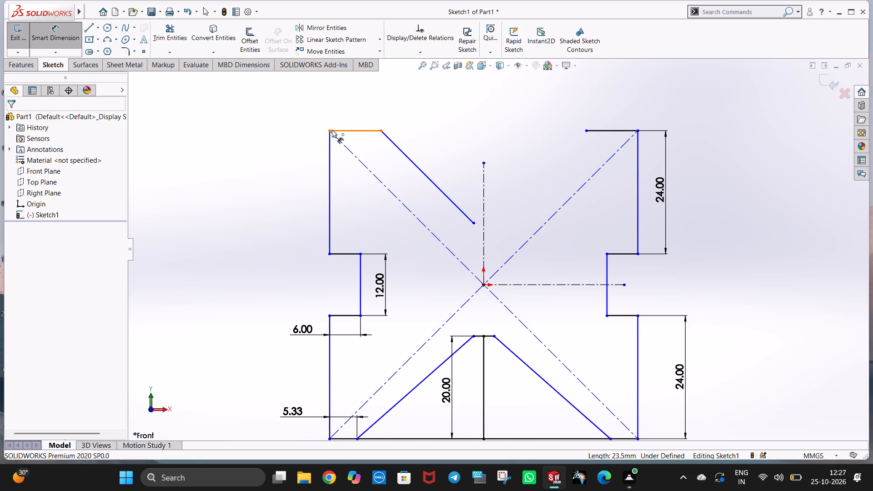
click(331, 130)
click(381, 131)
click(358, 94)
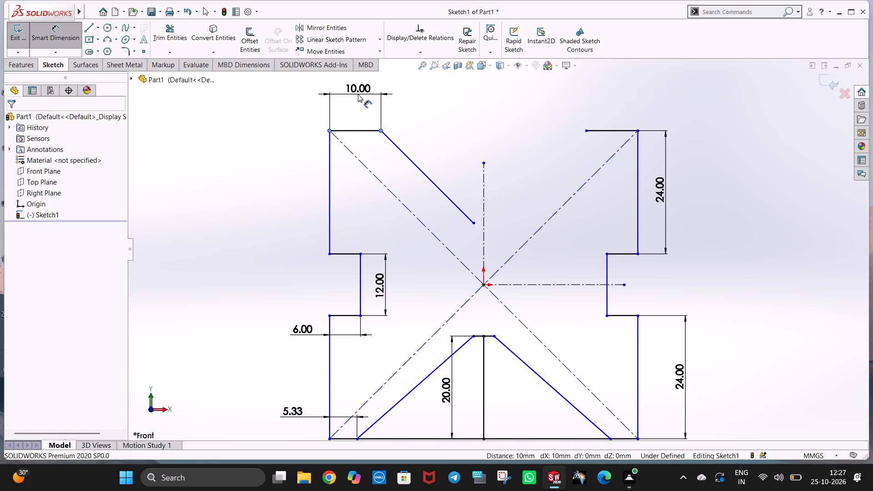
click(322, 82)
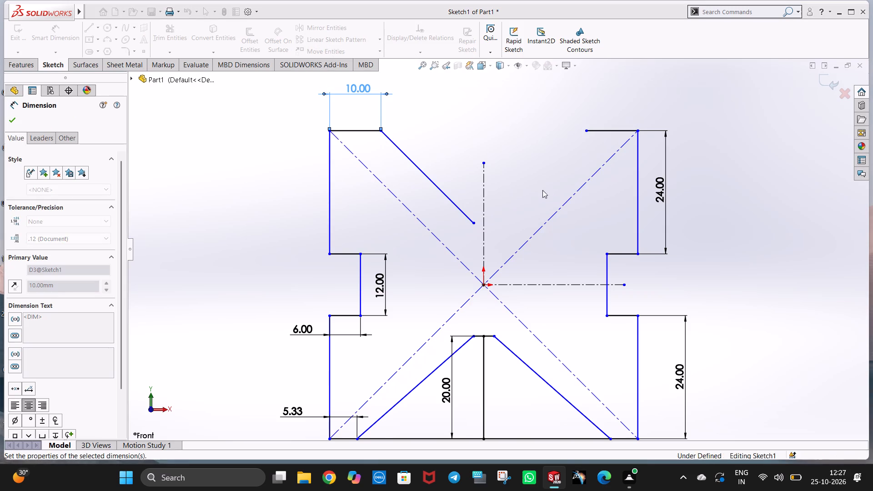
click(587, 133)
click(637, 130)
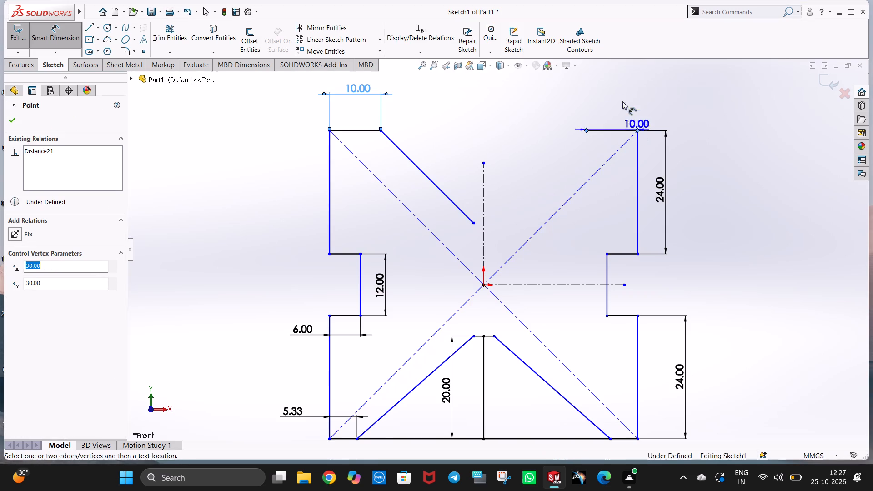
click(622, 95)
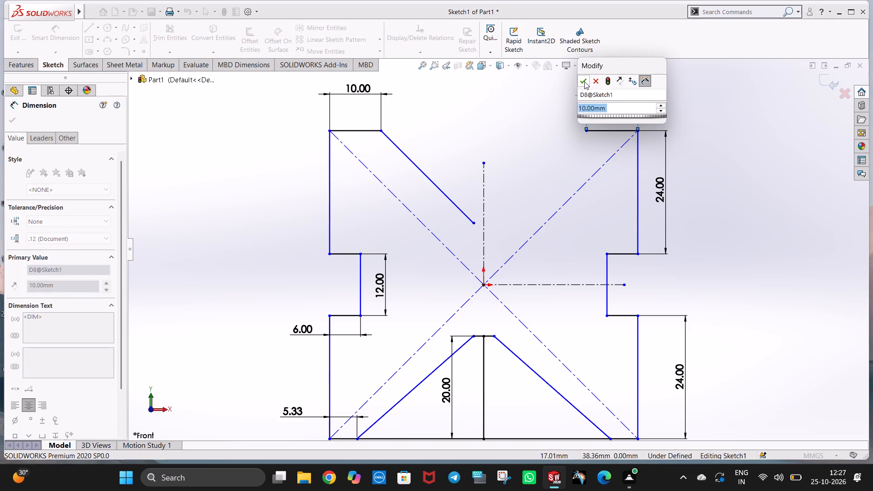
click(584, 81)
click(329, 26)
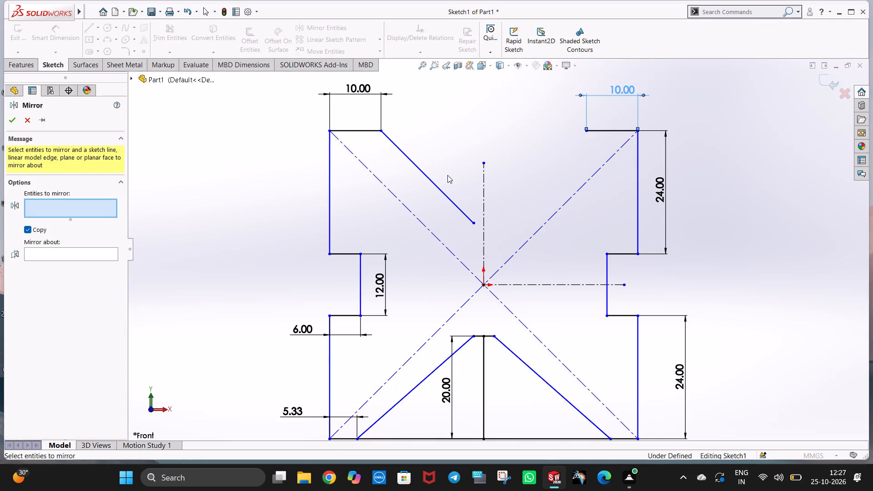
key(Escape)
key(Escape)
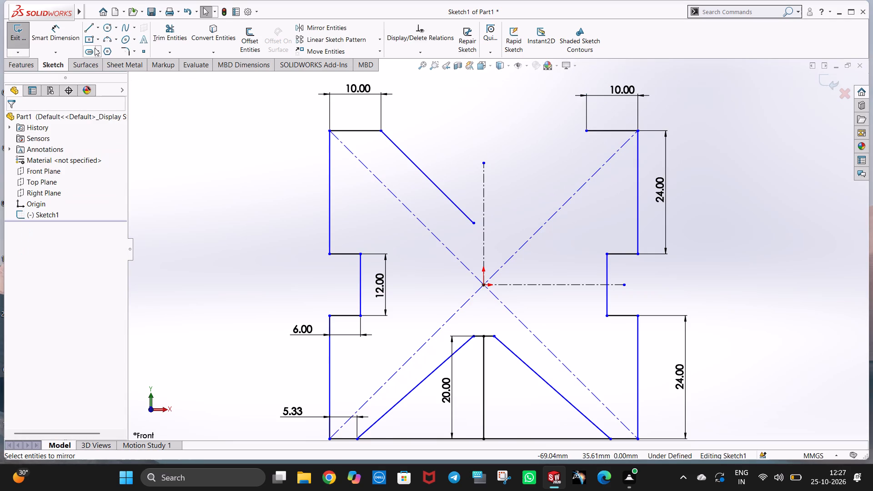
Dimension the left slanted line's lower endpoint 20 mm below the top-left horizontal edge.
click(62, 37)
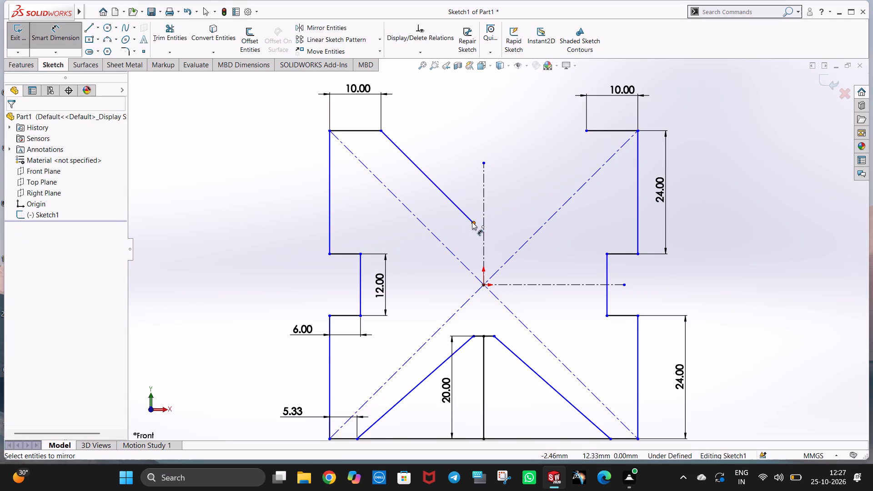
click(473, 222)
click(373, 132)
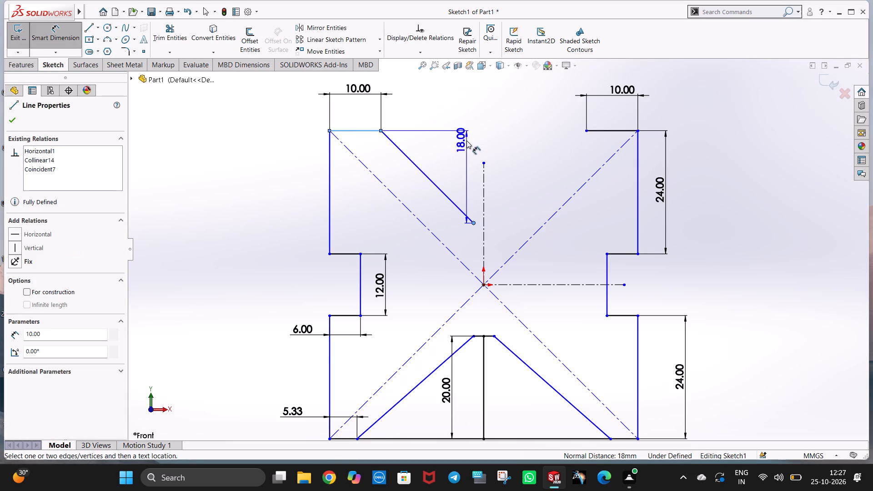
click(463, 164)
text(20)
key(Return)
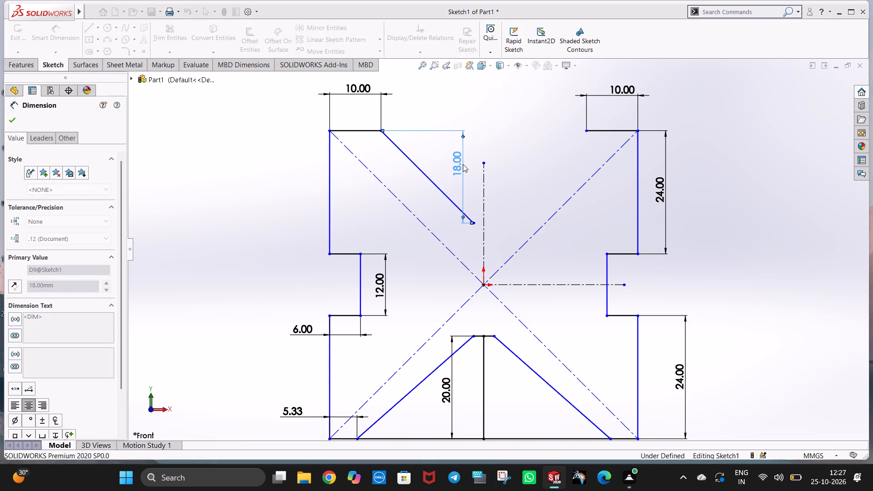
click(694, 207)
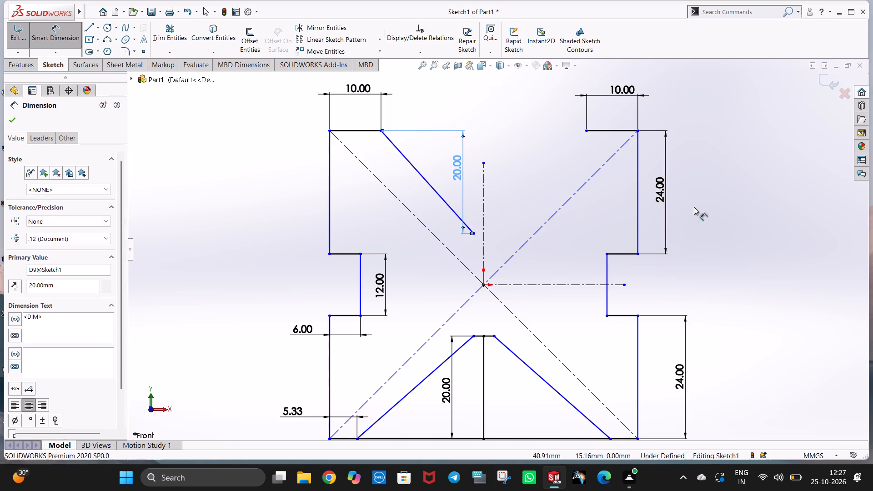
Delete the top notch's 20 mm depth dimension and its left slanted line.
click(456, 170)
key(Delete)
click(445, 202)
key(Delete)
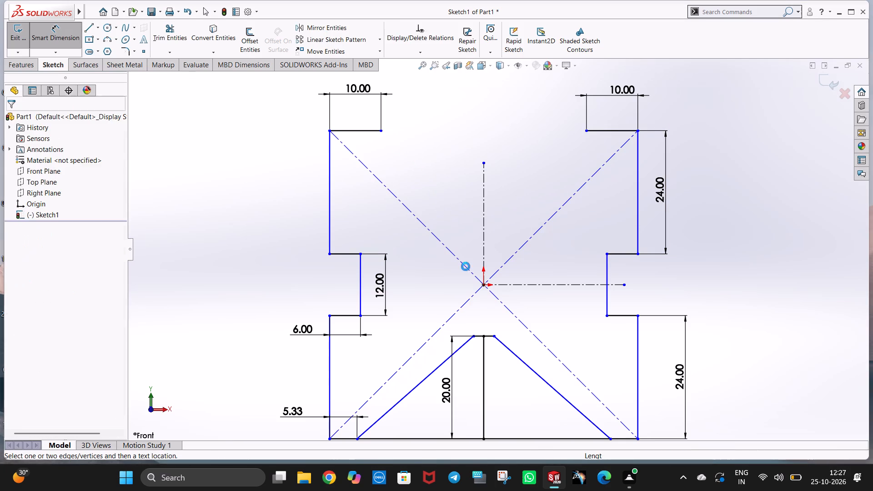
Draw a 20 mm vertical centerline down from the top-edge level above the origin, plus a short horizontal centerline leftward from its lower end.
click(95, 31)
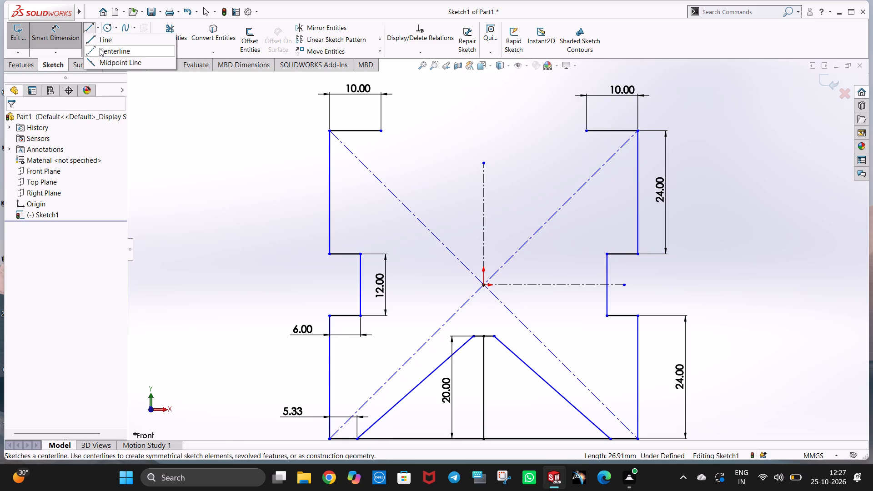
click(100, 48)
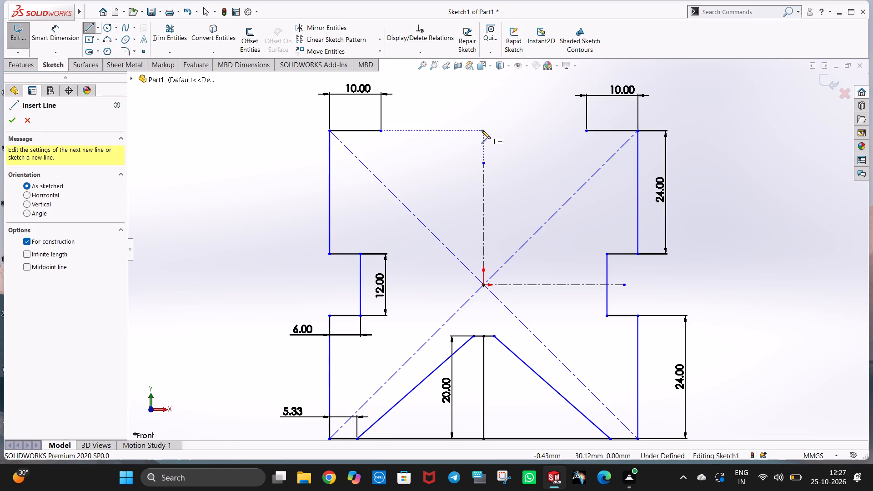
click(482, 130)
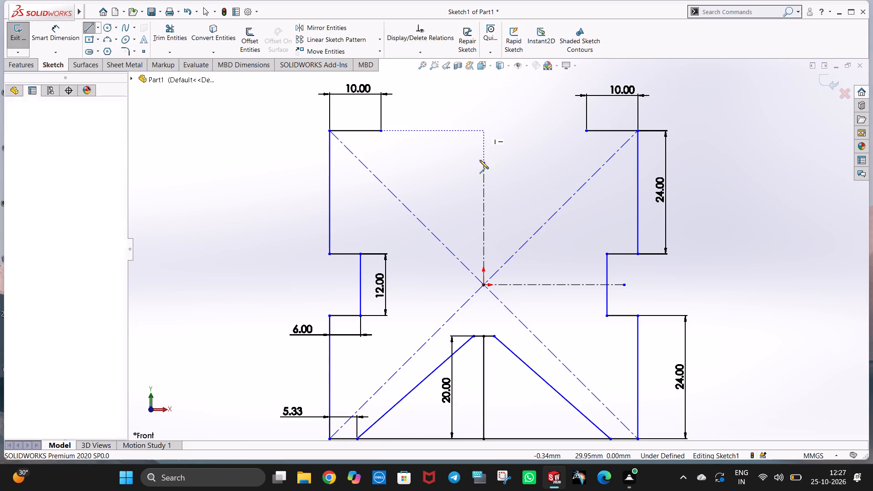
click(484, 236)
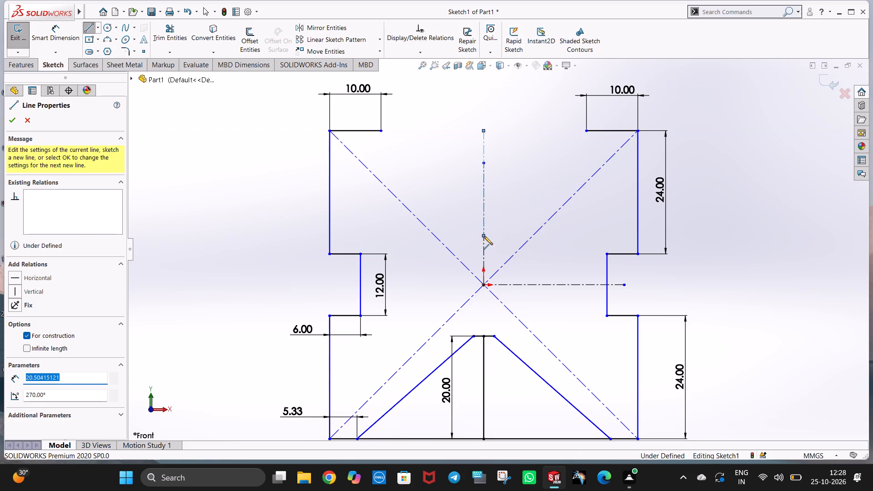
text(20)
key(Return)
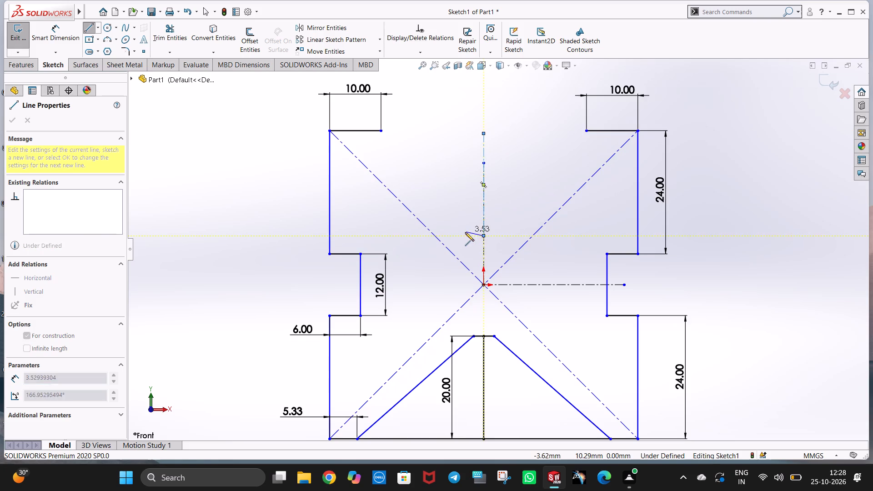
click(463, 235)
key(Escape)
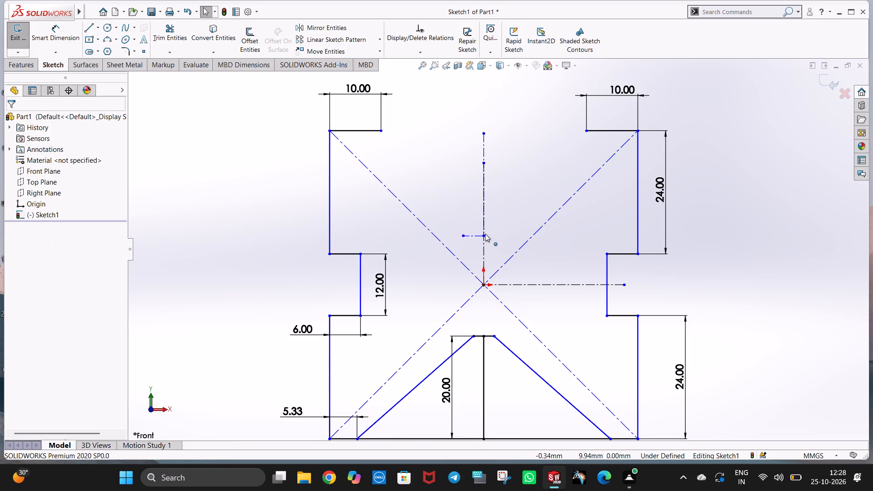
Draw the top notch between the two top edges' inner ends, with slanted sides and a 4 mm horizontal floor on the short centerline.
click(87, 27)
click(382, 131)
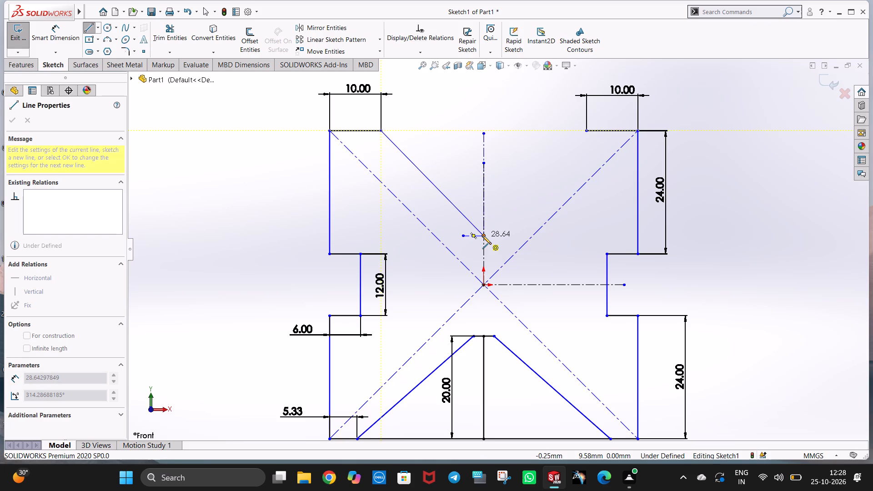
click(476, 235)
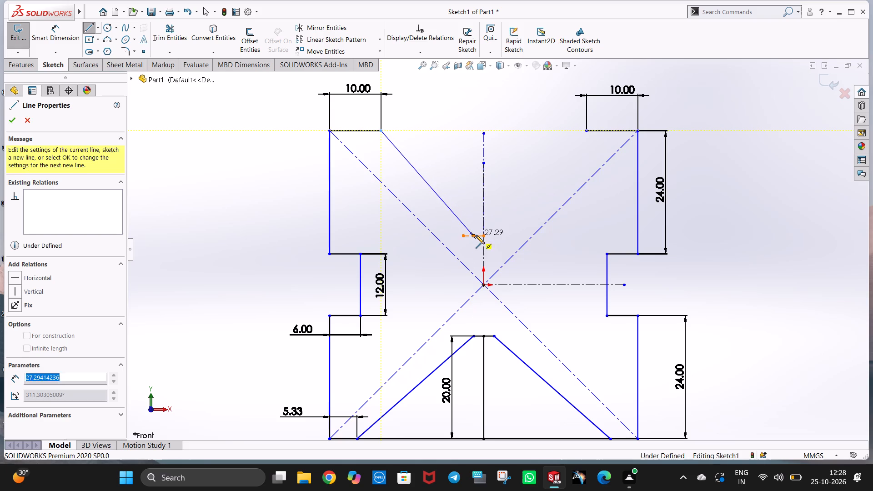
click(498, 237)
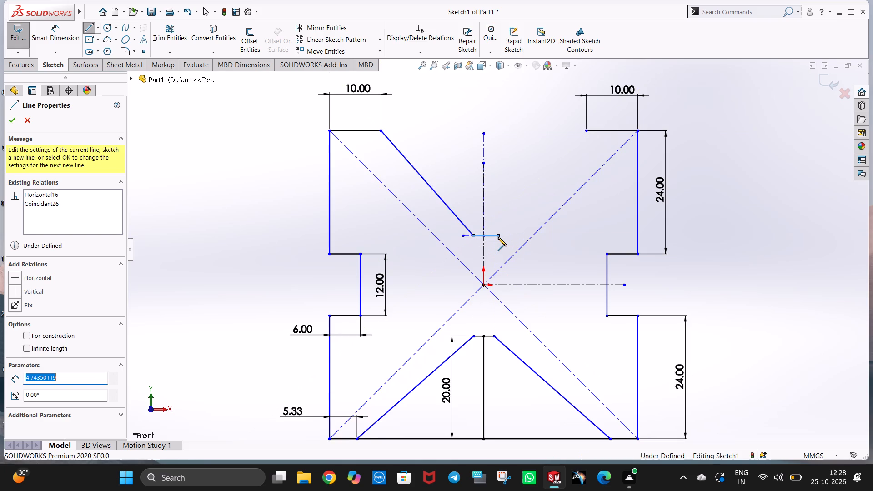
key(4)
key(Return)
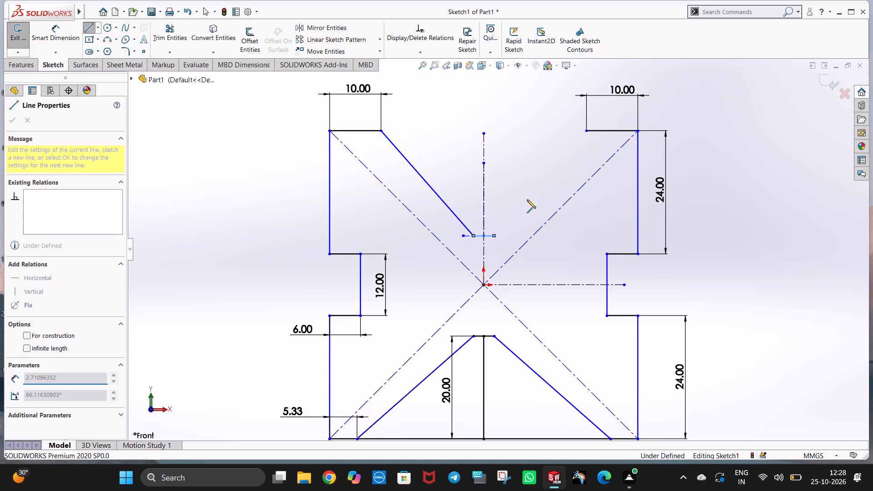
click(587, 131)
key(Escape)
key(Escape)
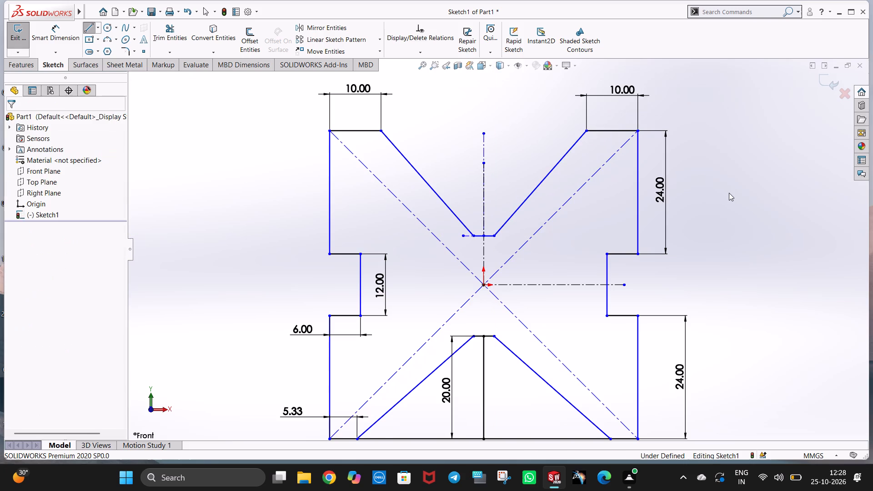
key(Escape)
click(729, 193)
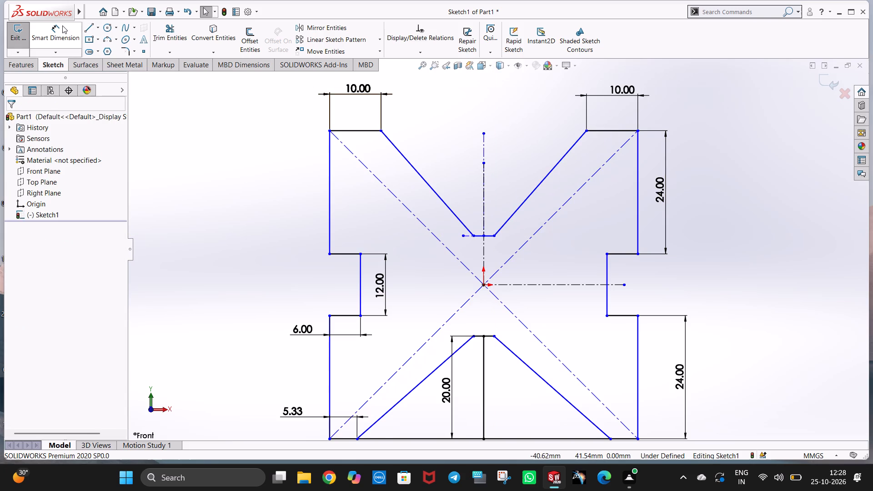
Dimension the top notch's floor 20 mm below the top-left horizontal edge.
click(62, 25)
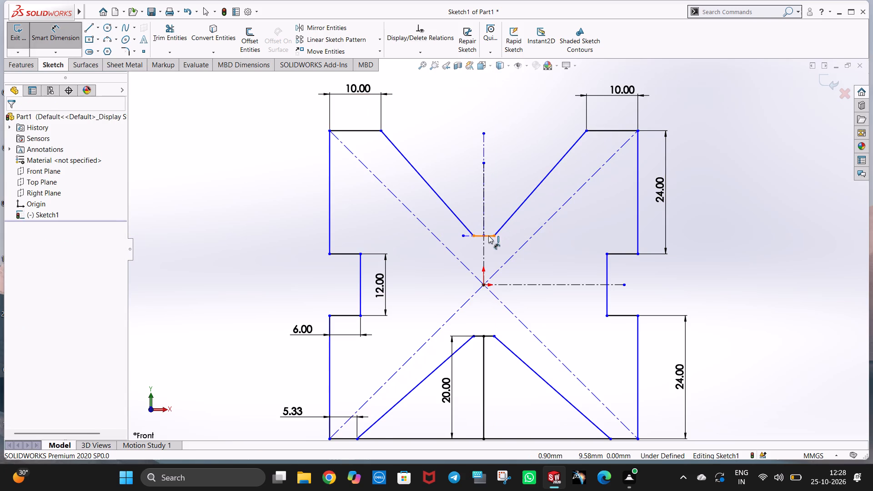
click(488, 235)
click(349, 129)
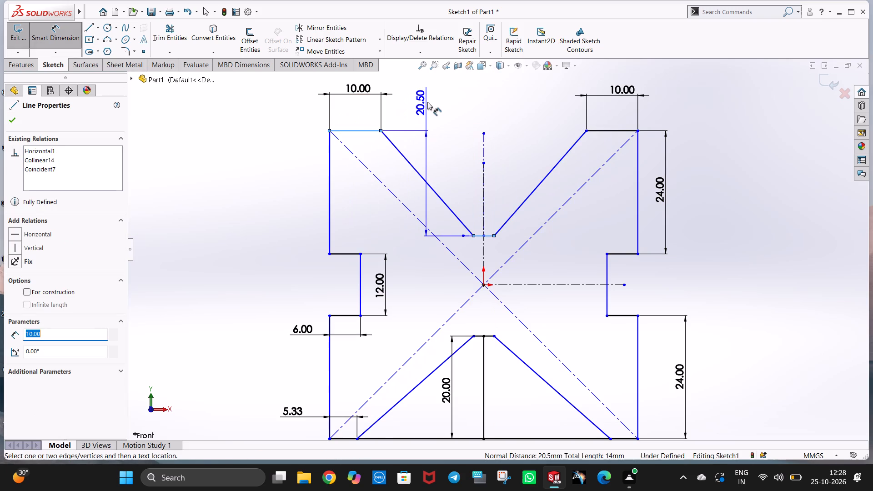
click(427, 102)
text(20)
key(Return)
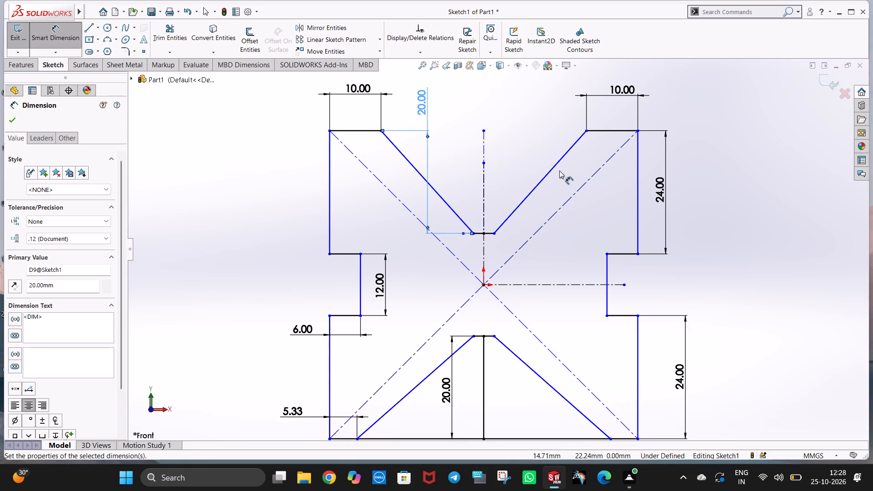
scroll(559, 266, up, 2)
scroll(516, 302, down, 1)
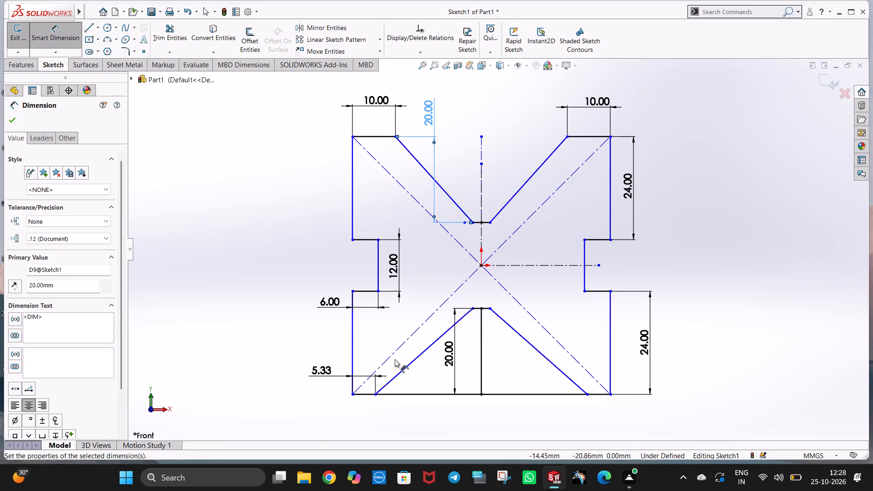
key(Escape)
Delete the bottom notch's 5.33 mm edge offset dimension and its 20 mm height dimension.
click(318, 371)
key(Delete)
click(453, 361)
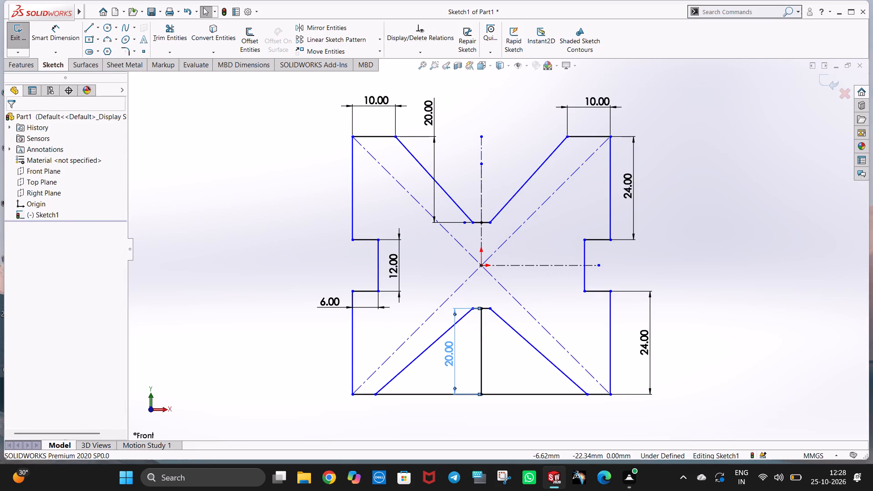
key(Delete)
Power-trim away all the bottom notch lines, its vertical centre line and the profile's bottom edge.
click(176, 31)
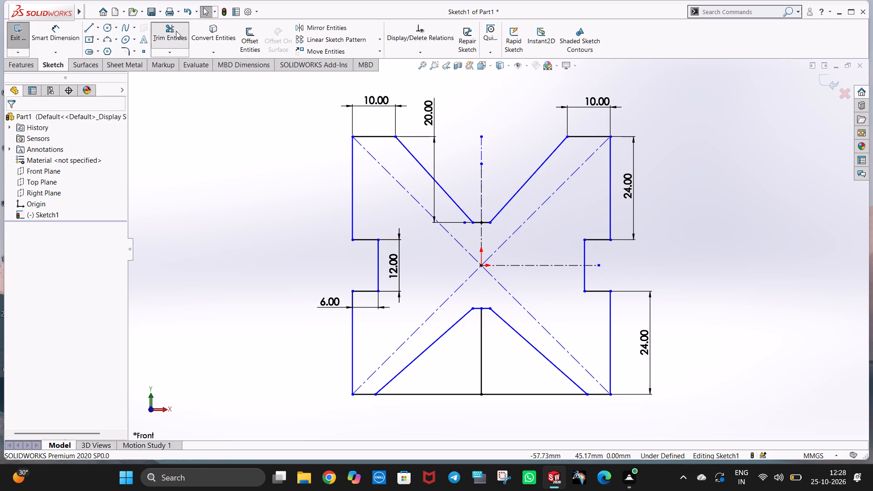
drag(434, 330, 511, 319)
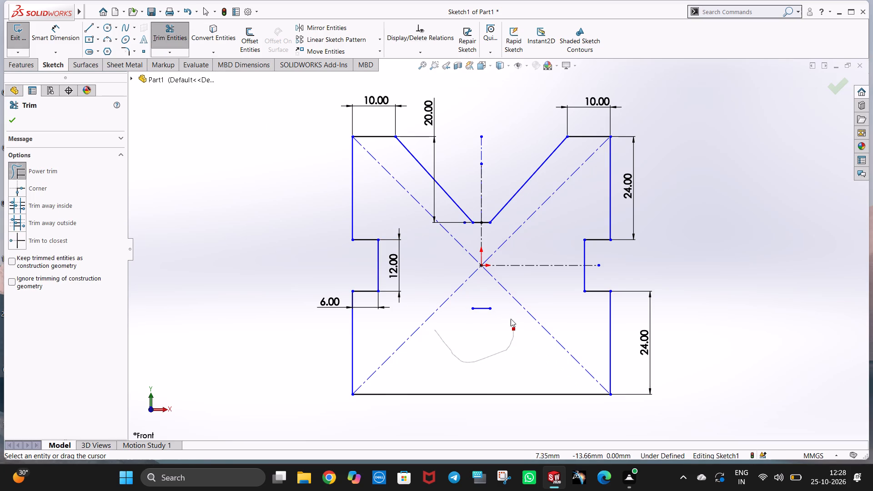
drag(511, 319, 472, 399)
click(780, 249)
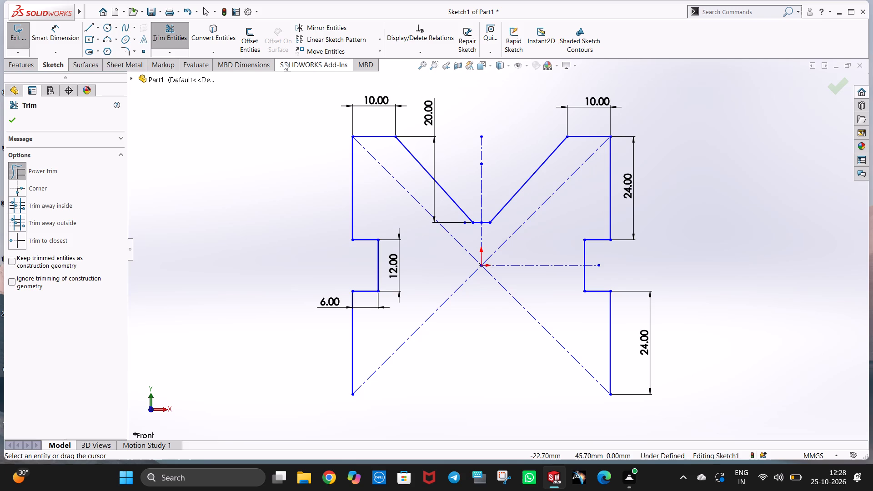
Dimension the angle between the top-left horizontal edge and the top notch's left slanted side at 50°.
click(74, 34)
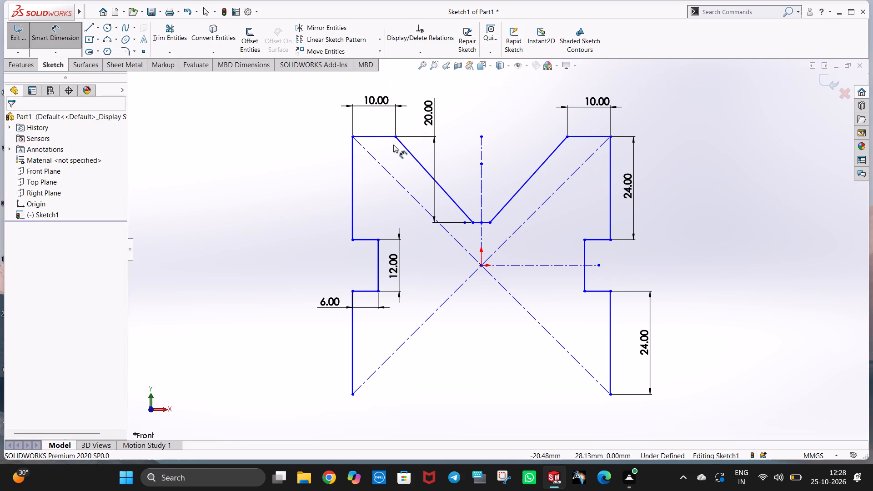
click(382, 137)
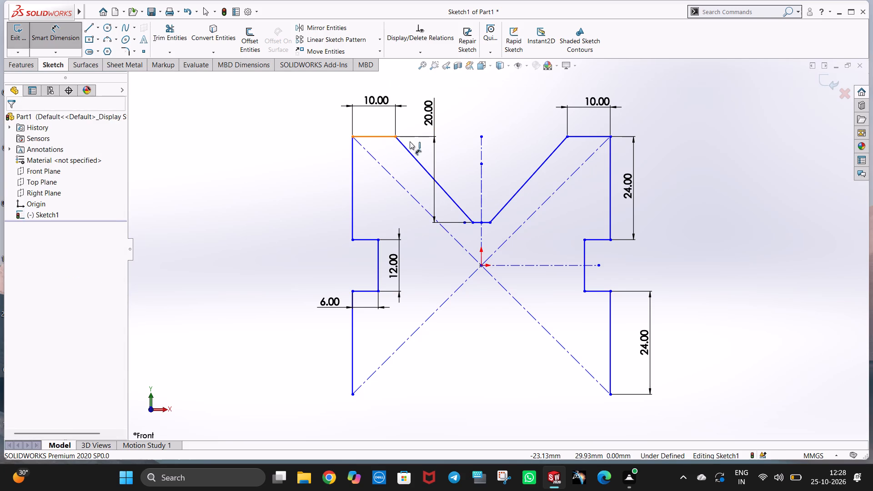
click(408, 150)
click(457, 170)
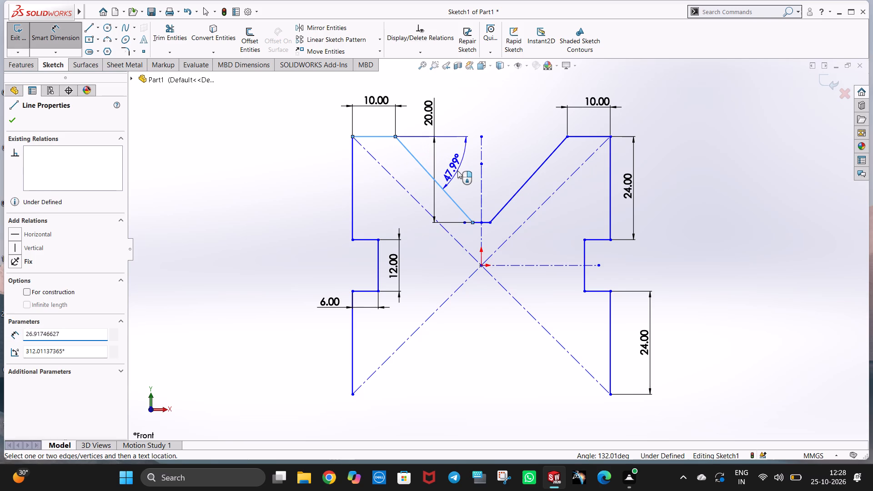
text(50)
key(Return)
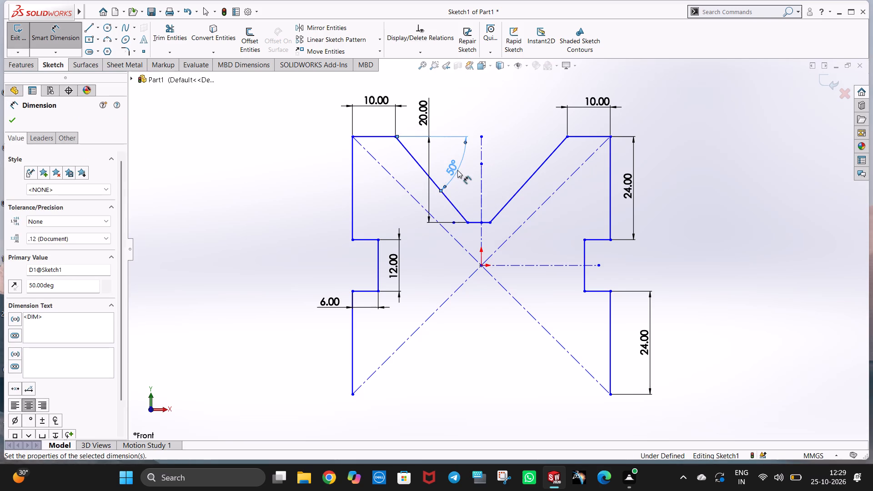
click(663, 222)
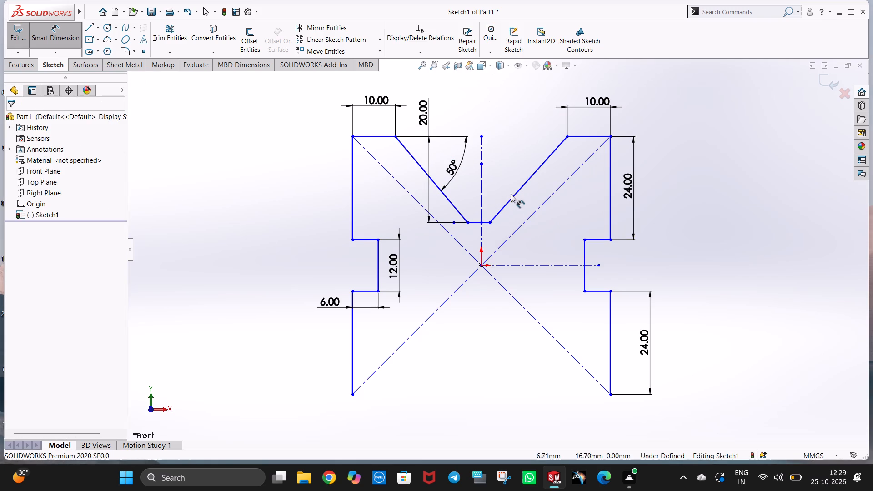
Delete the top notch's right slanted side and its horizontal floor line, including the floor's associated dimension.
click(512, 197)
key(Delete)
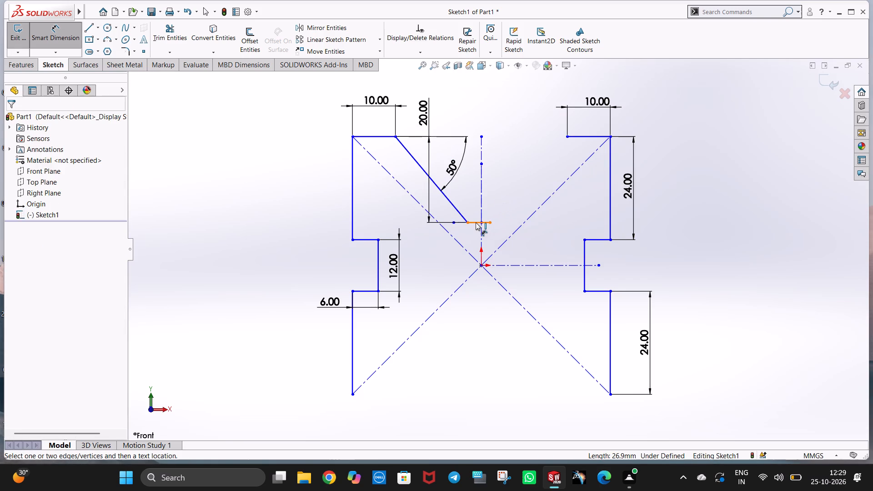
click(659, 230)
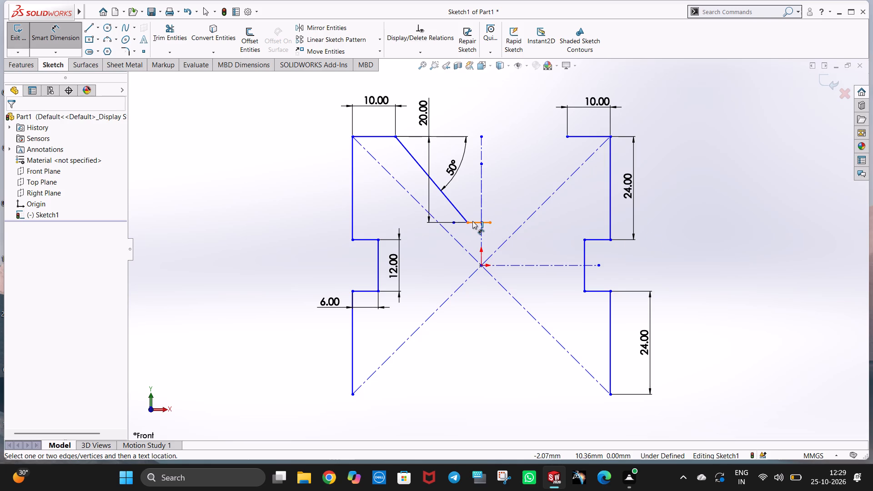
click(472, 221)
key(Delete)
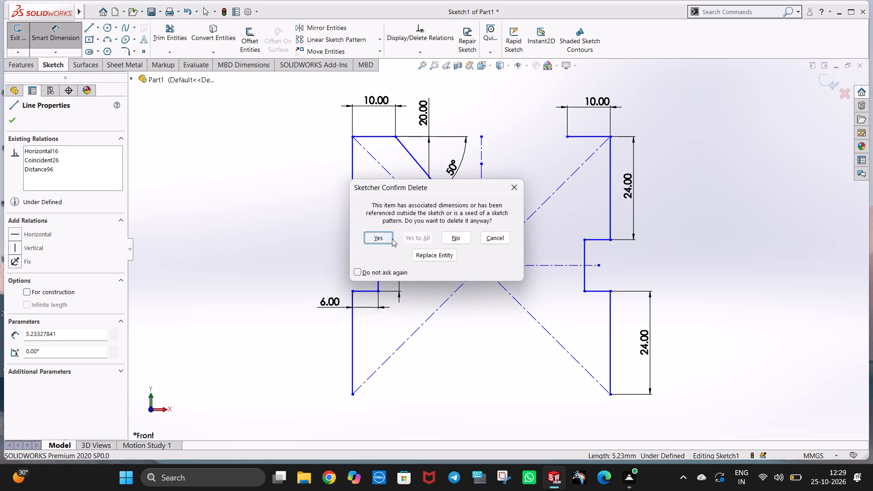
click(389, 238)
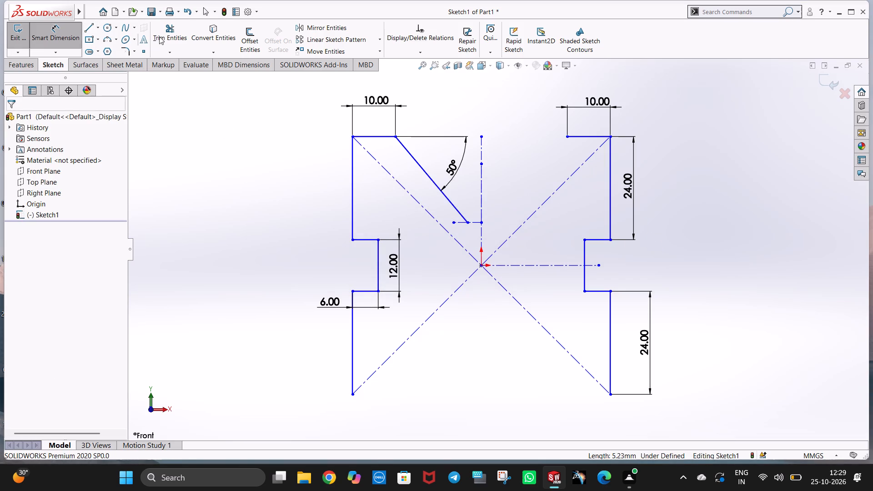
Mirror the top notch's left slanted line about the vertical centerline through the origin, keeping the original.
click(318, 26)
click(411, 155)
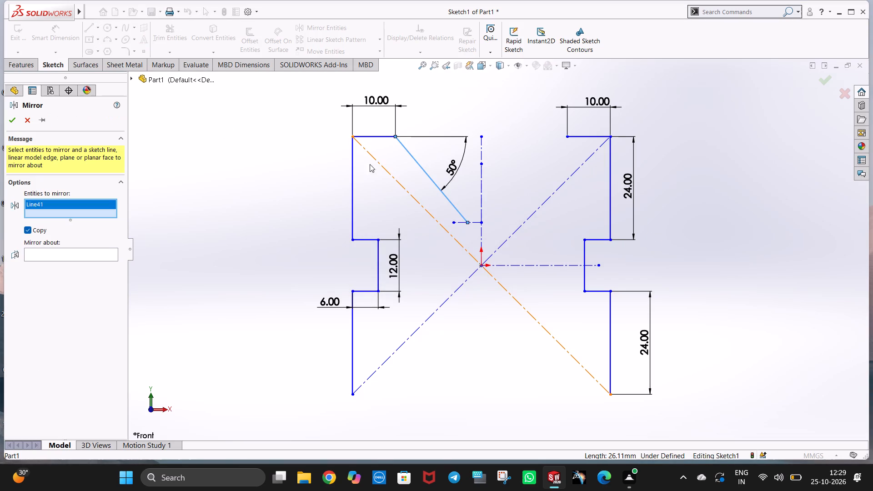
click(78, 249)
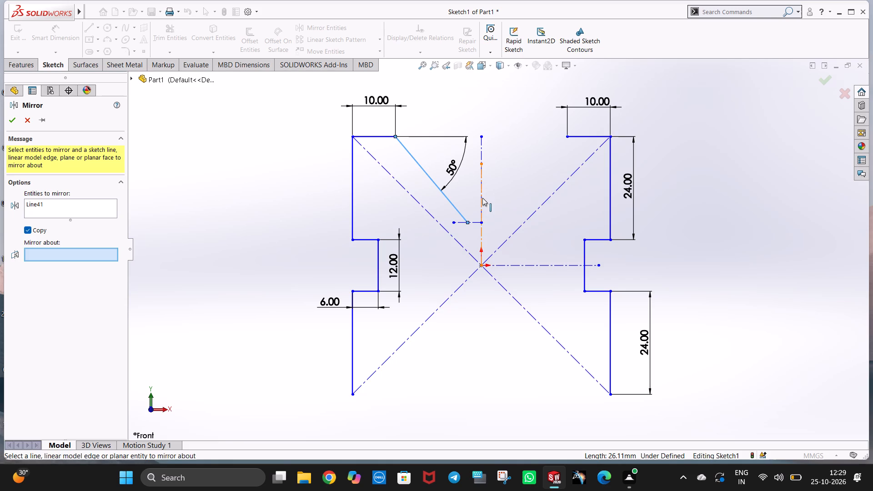
click(482, 198)
right_click(482, 198)
click(725, 185)
Delete the top-right edge's 10 mm dimension and the vertical construction line reaching up to the top of the notch.
click(598, 108)
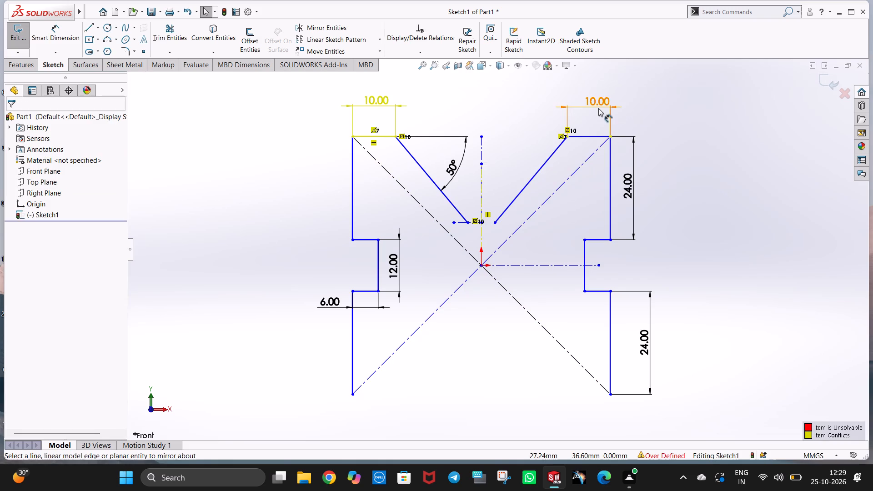
key(Delete)
click(482, 144)
key(Delete)
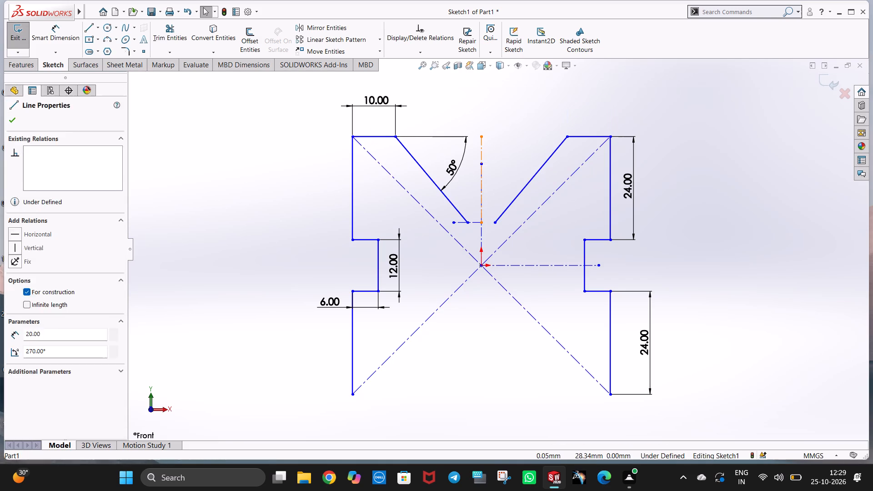
Draw a horizontal floor line about 6.44 mm long joining the lower ends of the top notch's two slanted sides.
click(88, 30)
click(468, 224)
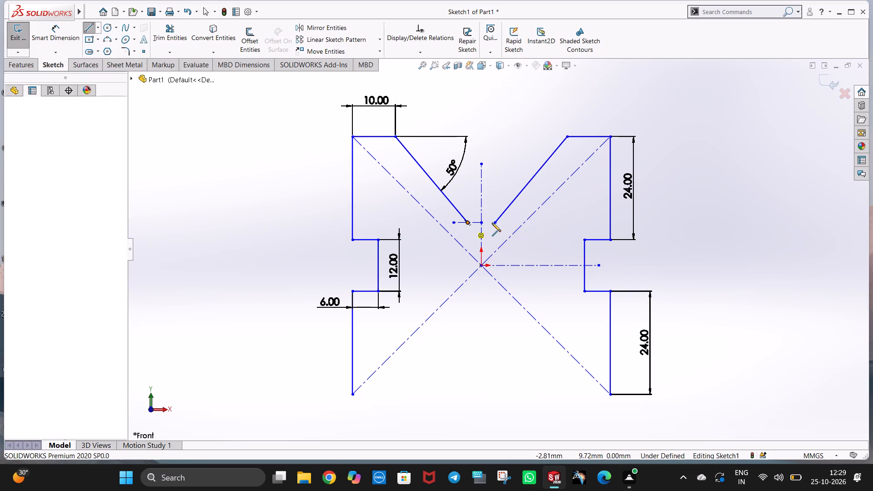
click(494, 223)
key(Escape)
key(Escape)
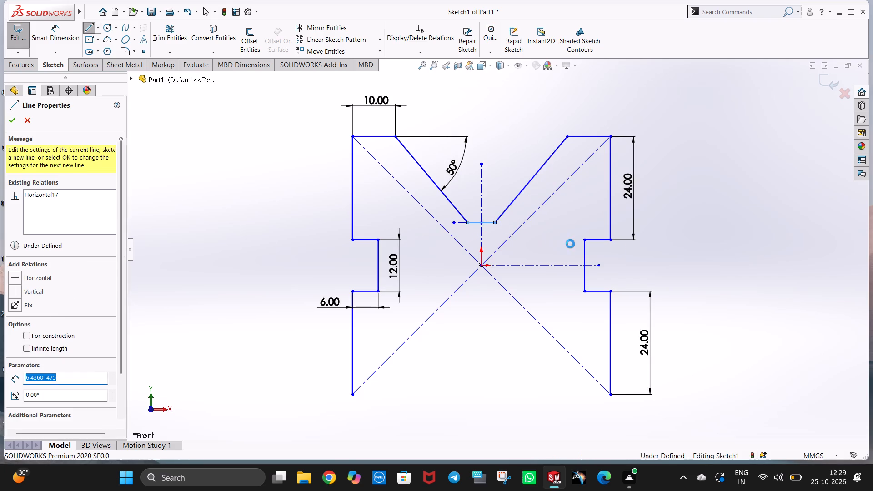
key(Escape)
click(670, 238)
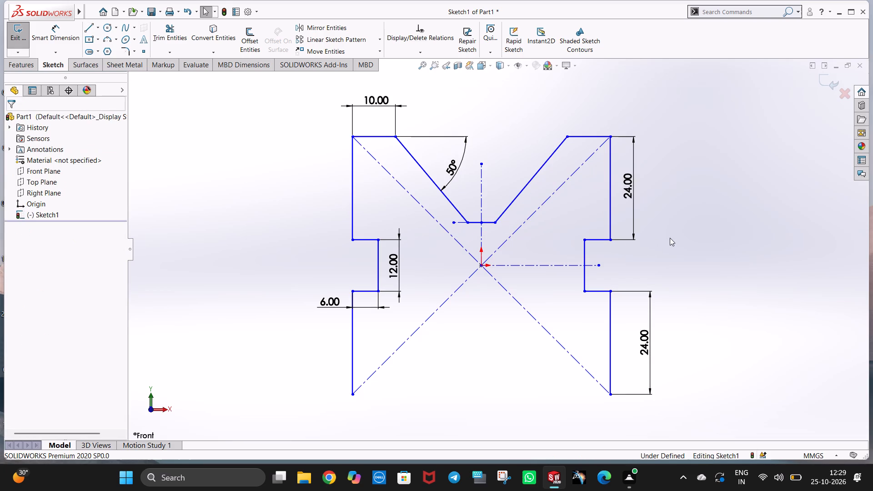
click(672, 207)
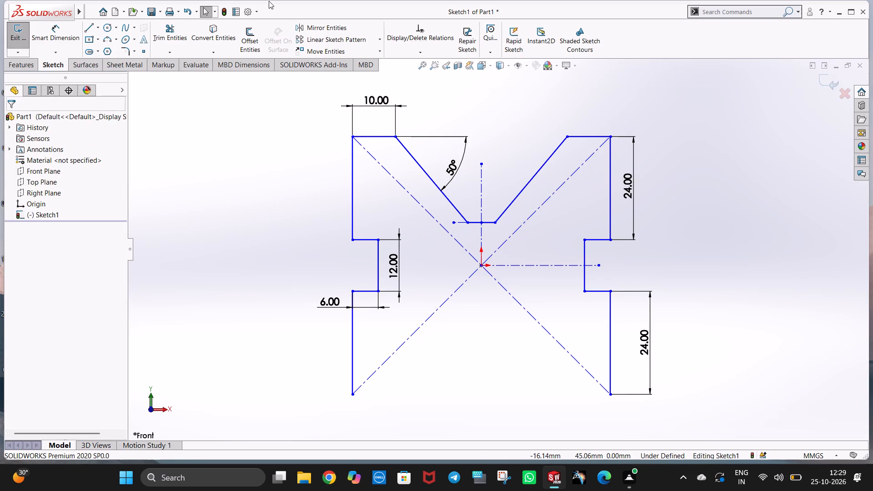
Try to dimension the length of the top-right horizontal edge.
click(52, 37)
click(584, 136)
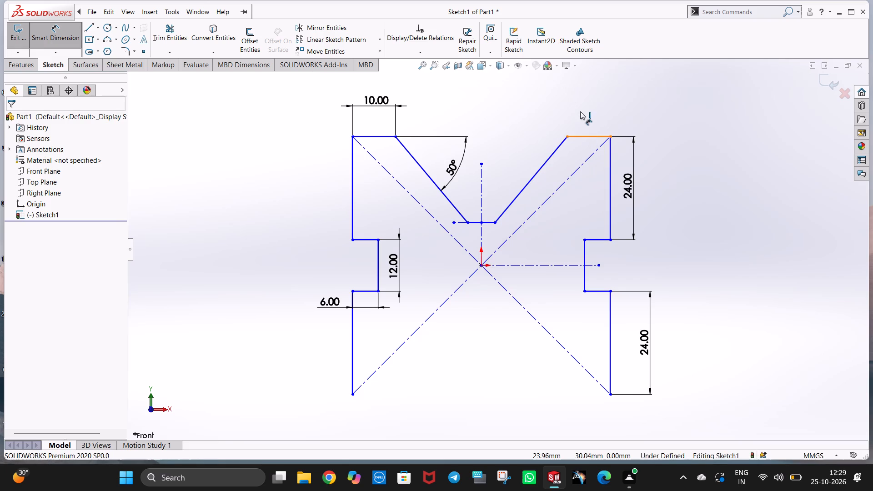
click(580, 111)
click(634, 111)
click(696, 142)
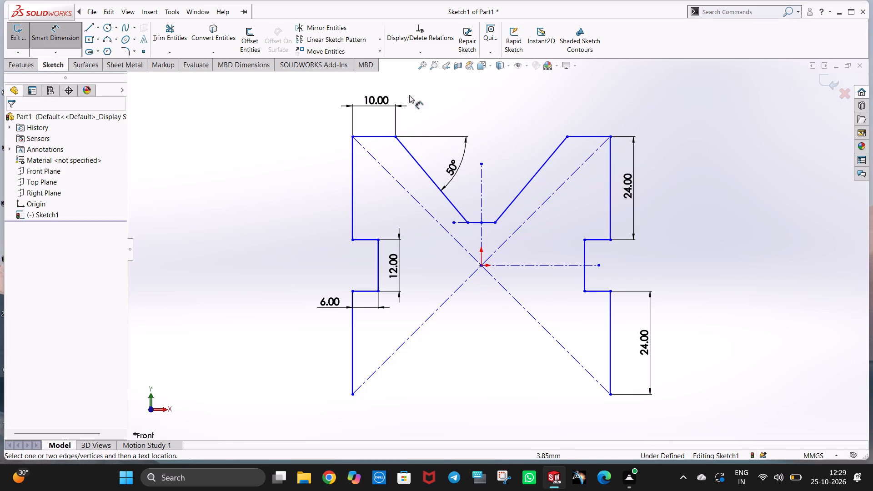
Mirror both top horizontal edges, the top notch's two slanted sides and its floor about the horizontal centerline, keeping the originals.
click(334, 26)
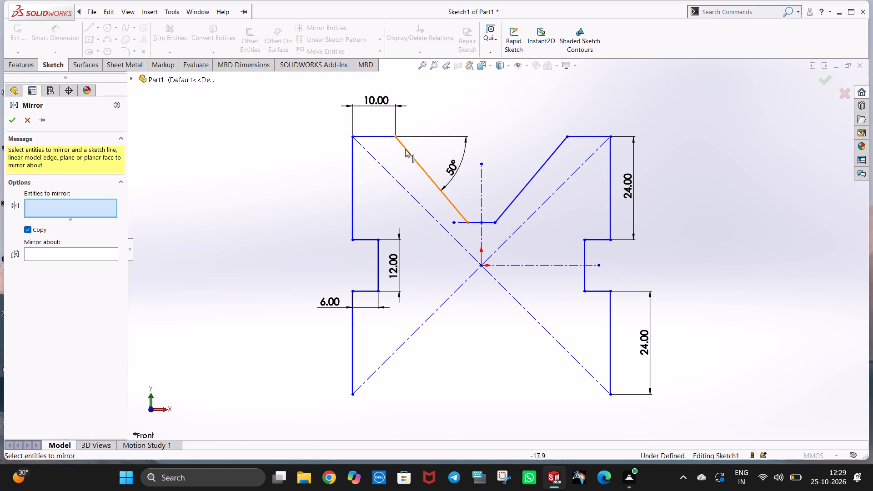
click(381, 136)
click(584, 138)
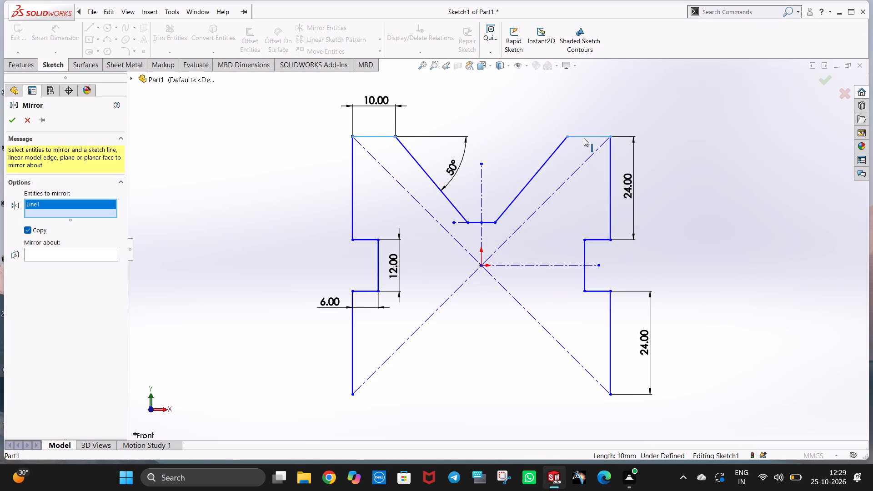
click(552, 160)
click(548, 160)
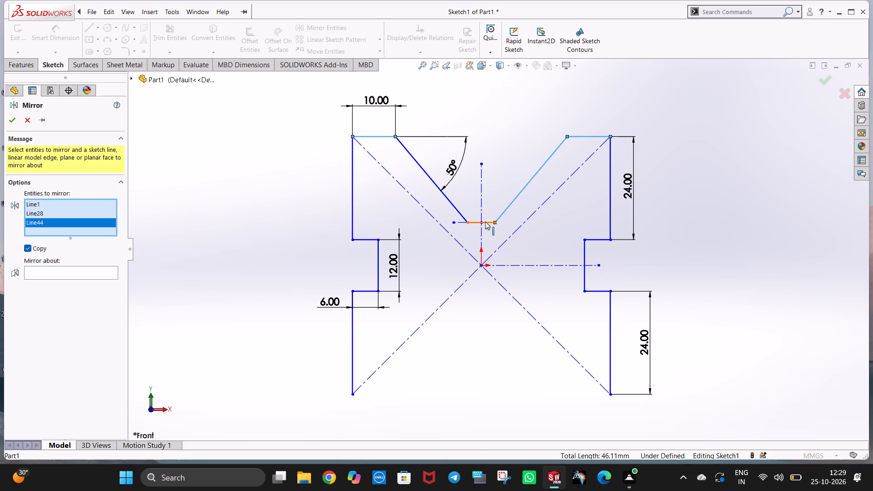
click(476, 223)
click(449, 199)
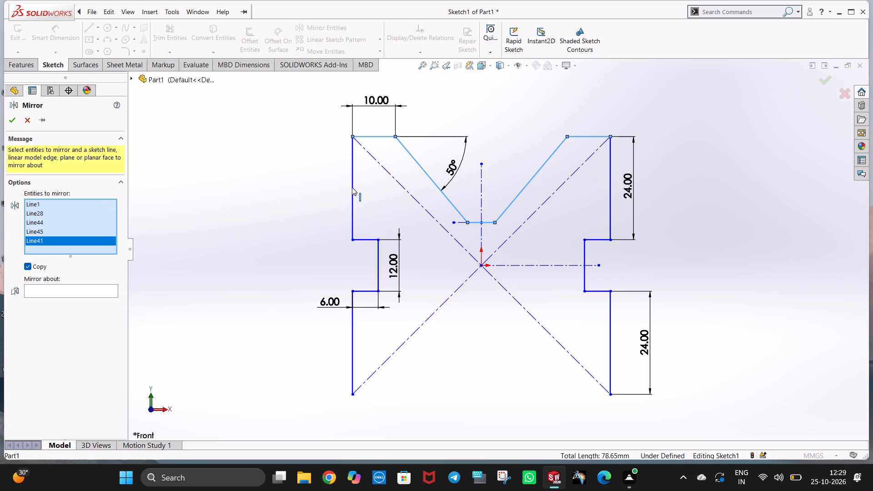
click(62, 289)
click(557, 266)
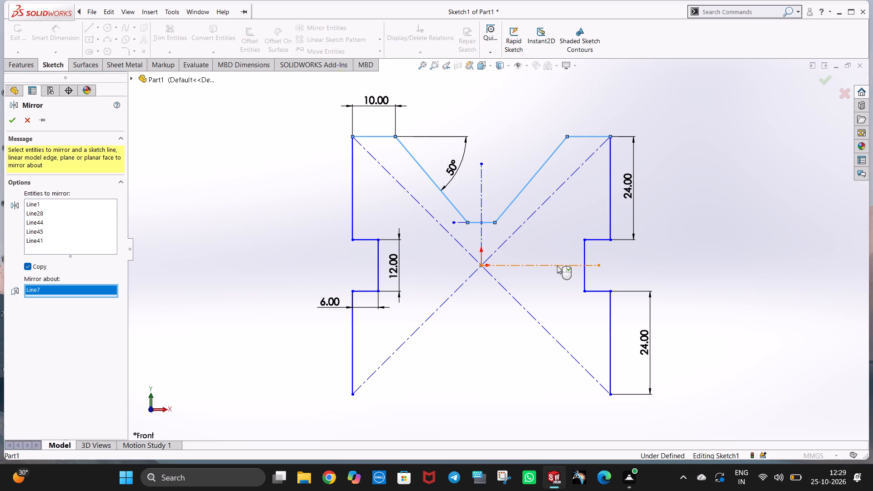
right_click(557, 266)
click(672, 266)
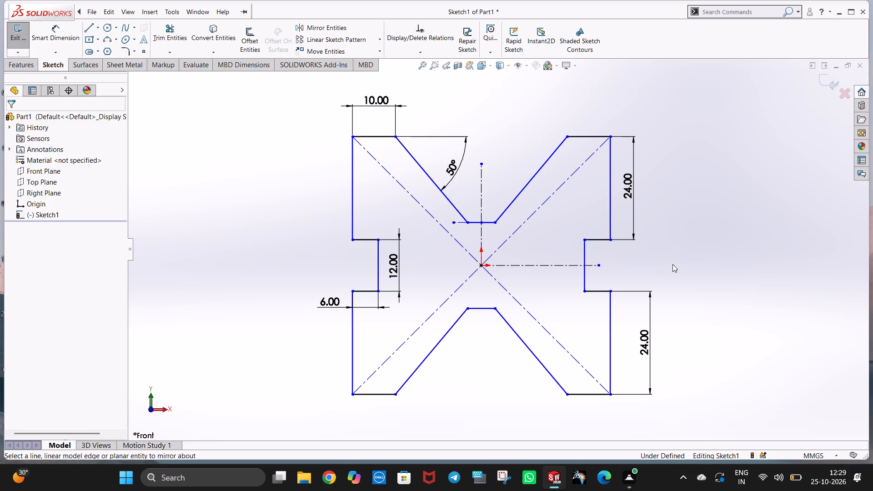
click(707, 241)
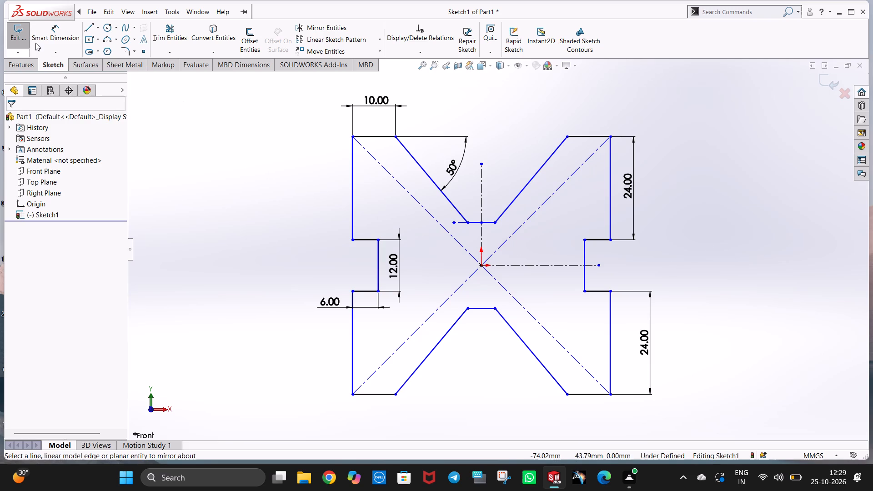
Dimension the length of the bottom notch's horizontal floor, placing the dimension below the line.
click(54, 35)
click(478, 309)
click(482, 338)
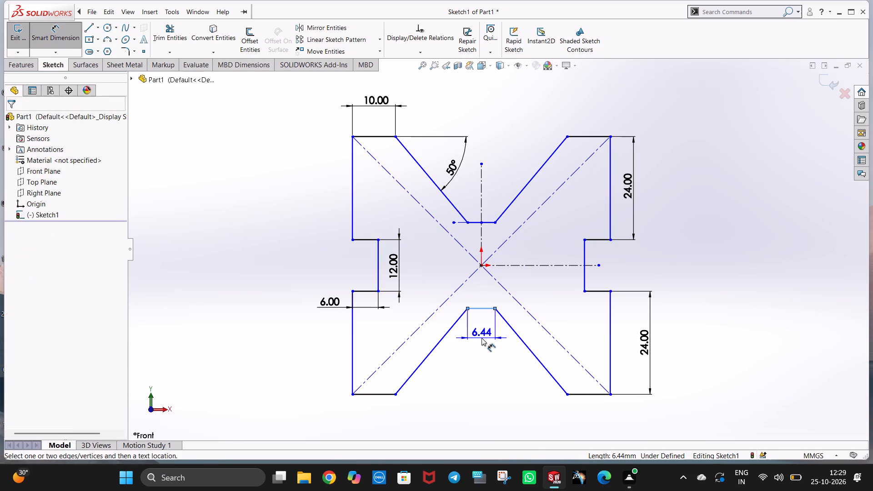
click(445, 328)
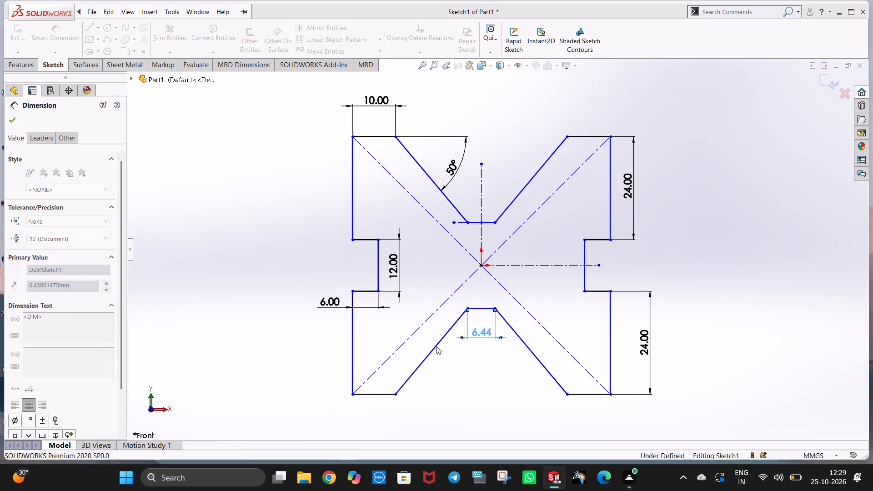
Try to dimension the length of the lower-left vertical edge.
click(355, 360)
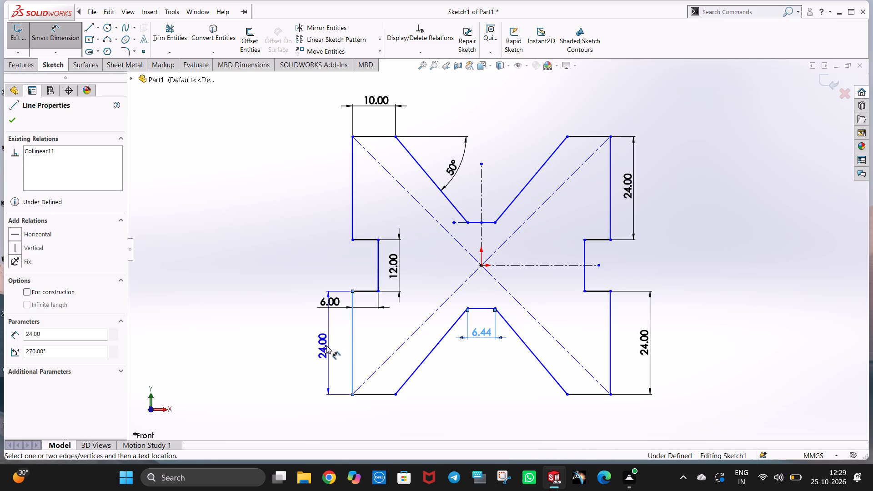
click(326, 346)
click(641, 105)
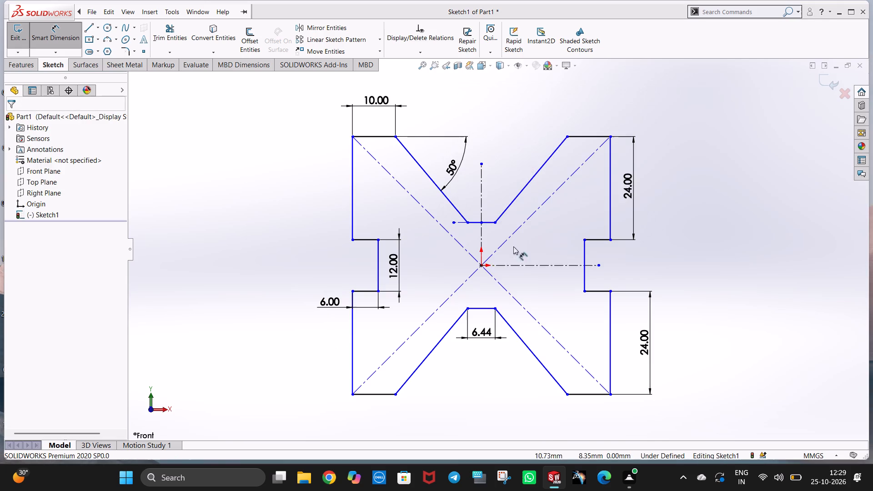
Dimension the horizontal distance from the origin to the profile's upper-right vertical edge.
click(482, 266)
click(611, 183)
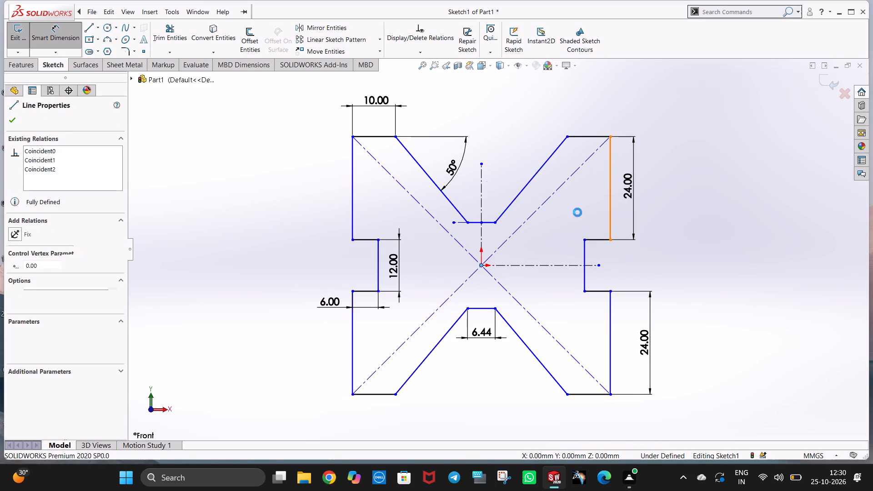
click(552, 232)
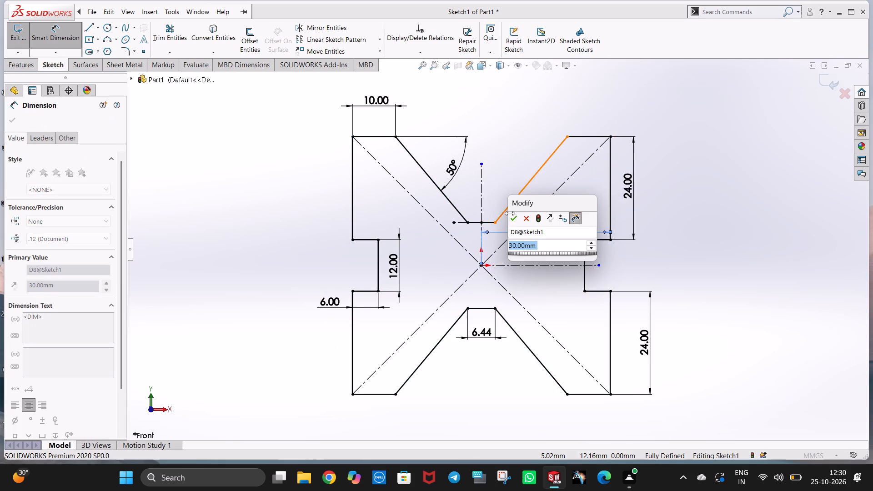
click(512, 216)
click(752, 268)
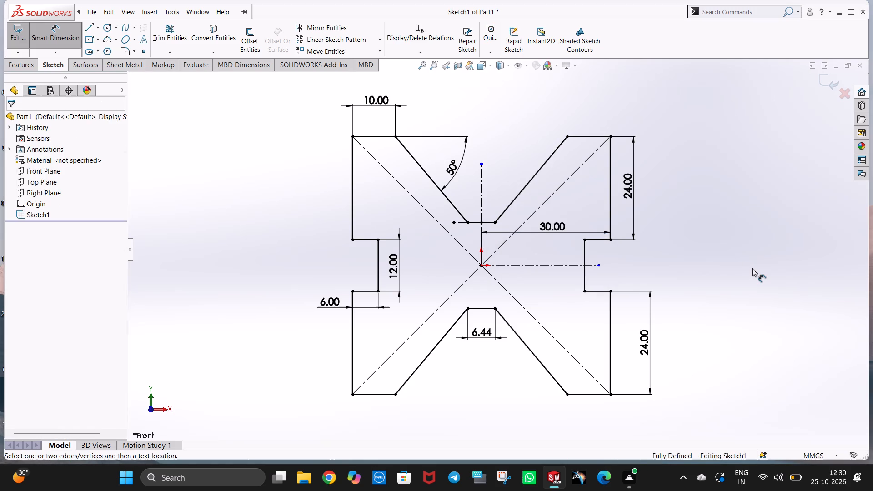
Extrude the notched profile sketch as a boss with a Blind depth of 100 mm in one direction from the sketch plane.
click(29, 66)
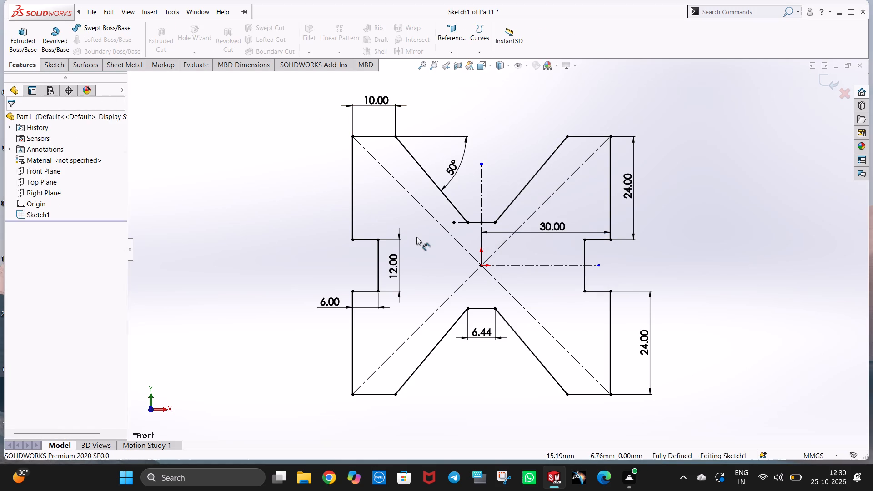
click(416, 237)
click(31, 47)
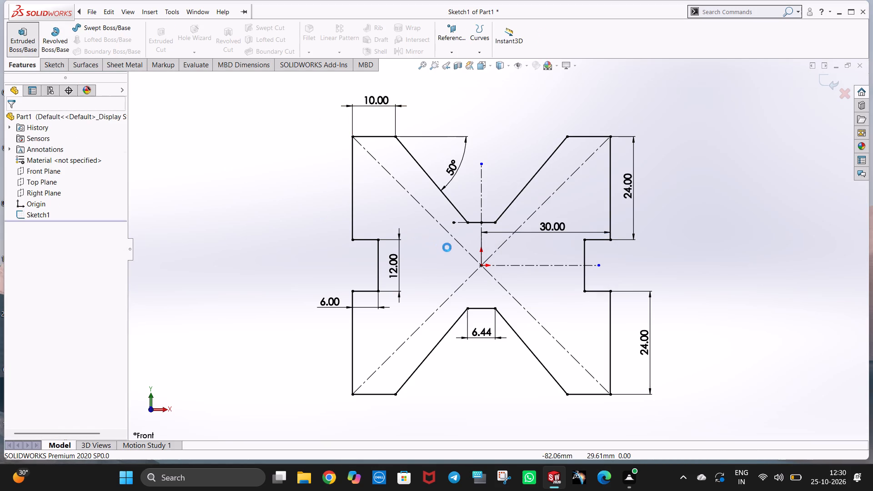
middle_drag(595, 298, 577, 307)
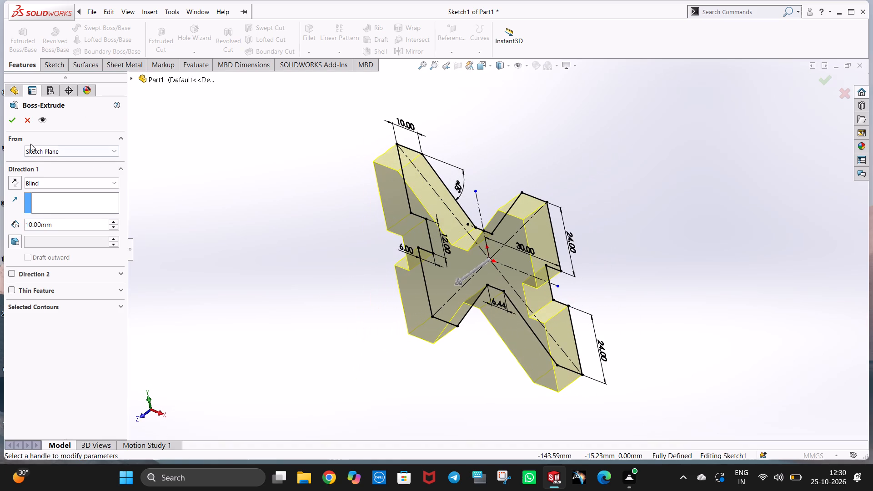
click(60, 179)
click(64, 235)
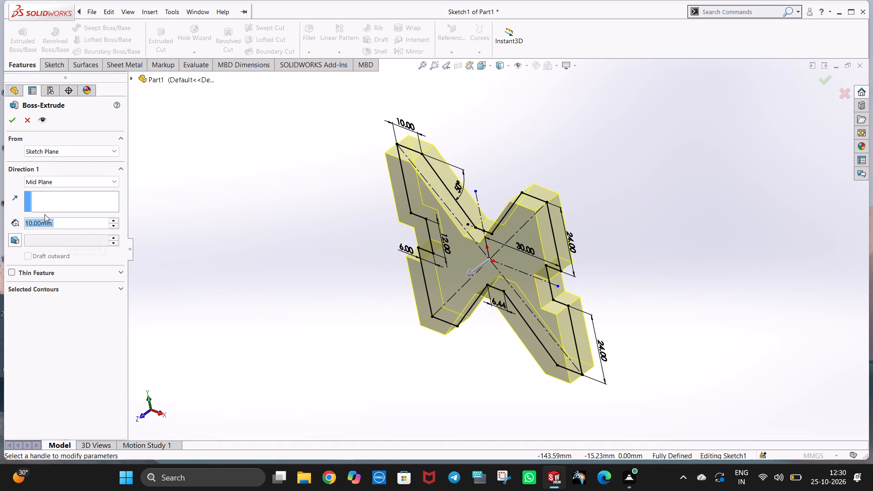
click(57, 181)
click(60, 194)
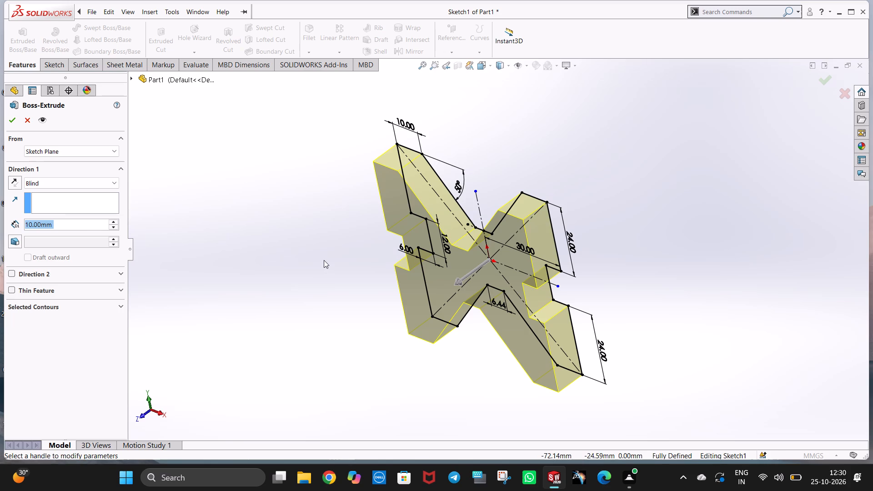
text(100)
key(Return)
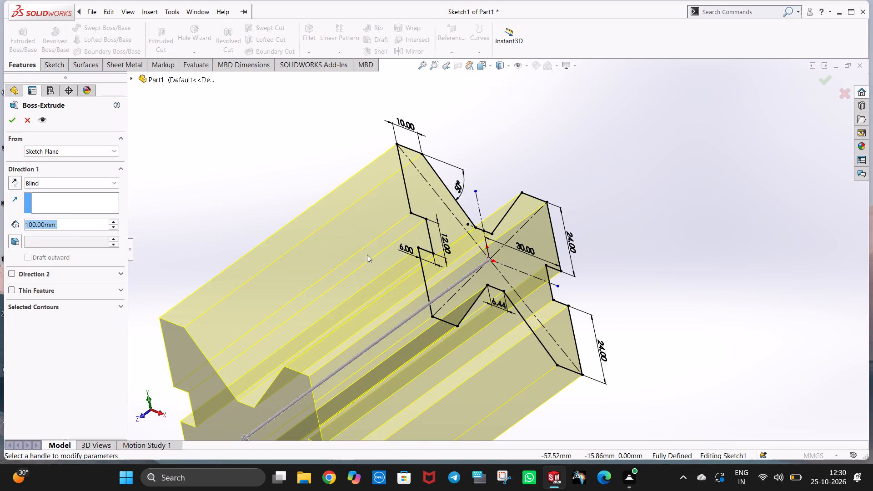
scroll(397, 266, up, 2)
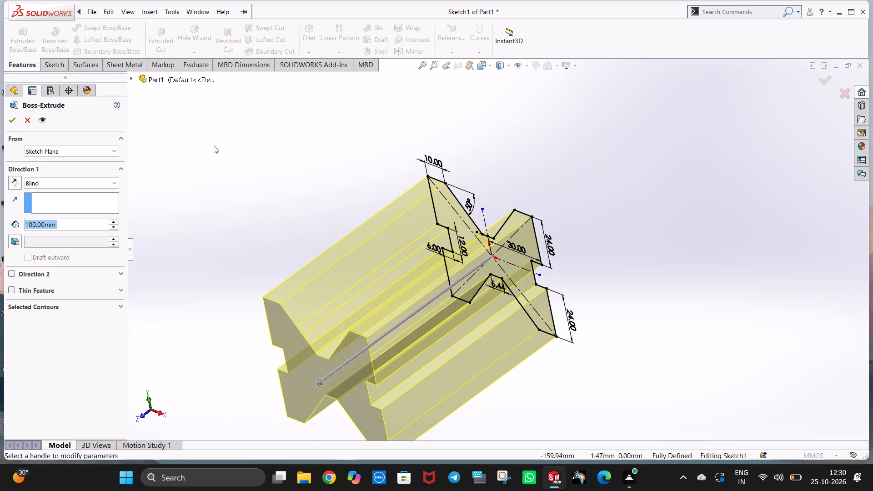
click(12, 121)
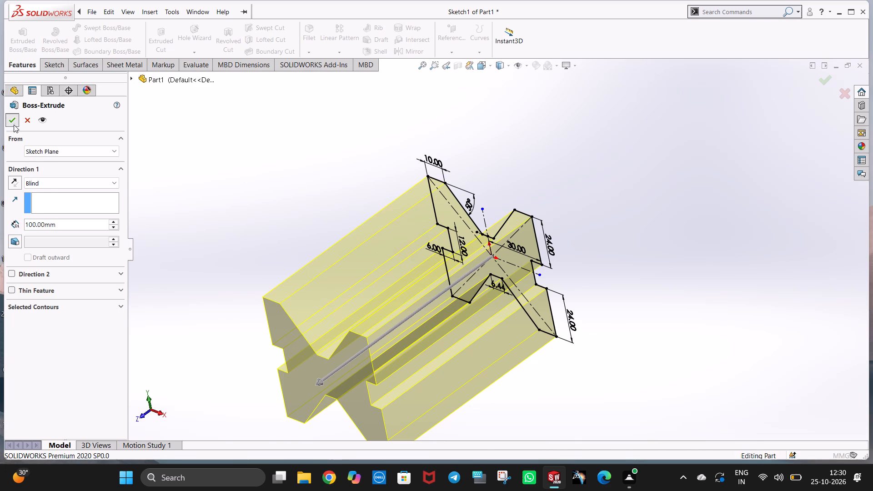
middle_drag(573, 297, 586, 265)
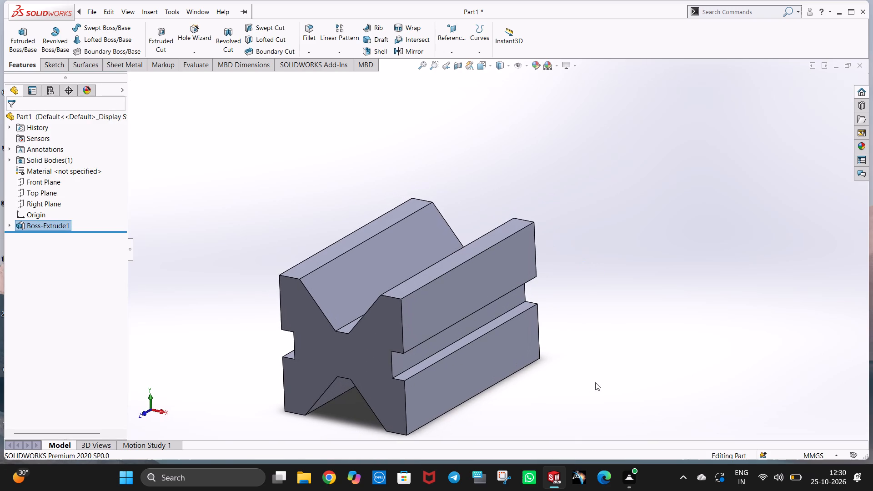
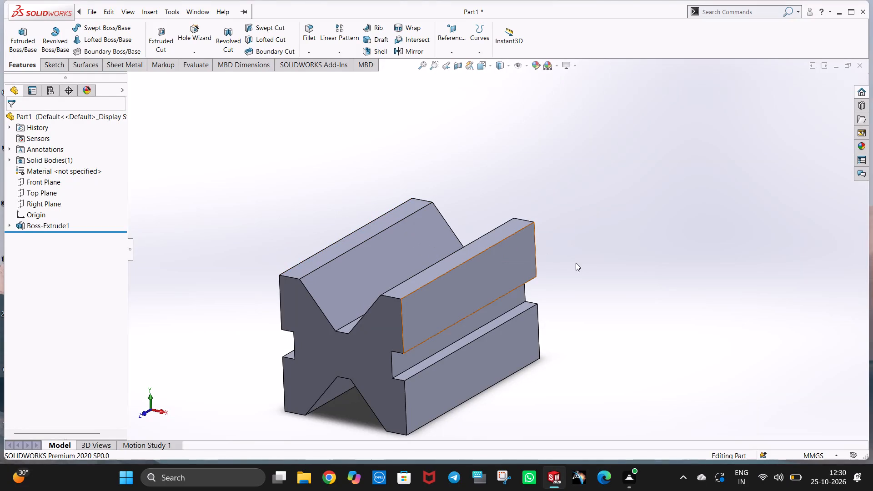
Open a new sketch on the notched back end face of the extruded block, oriented normal to that face.
middle_drag(576, 263, 564, 270)
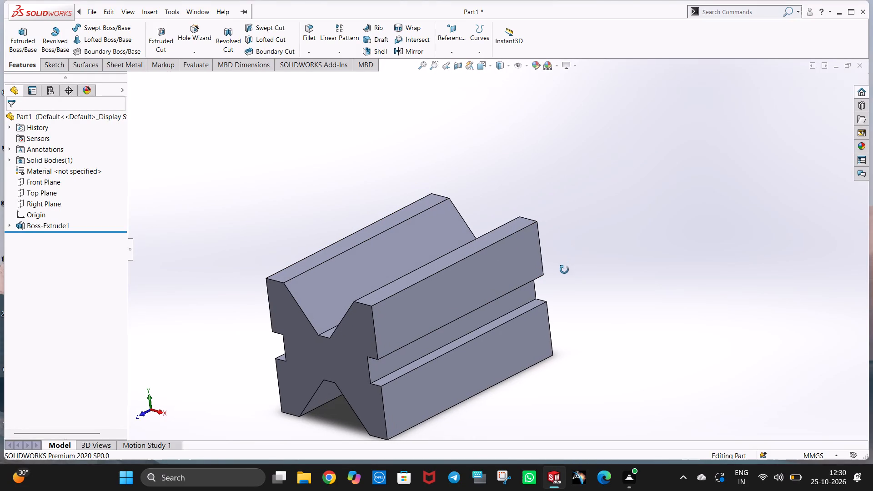
middle_drag(564, 270, 457, 353)
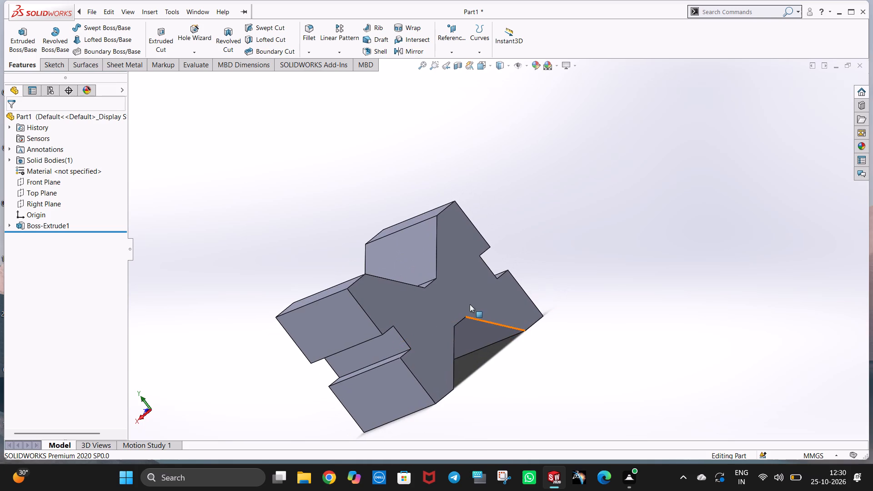
right_click(469, 284)
click(486, 268)
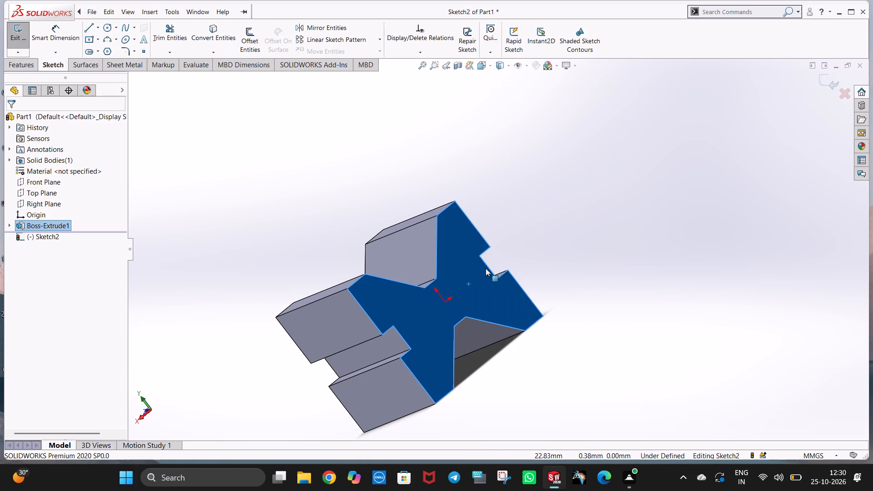
key(ctrl+8)
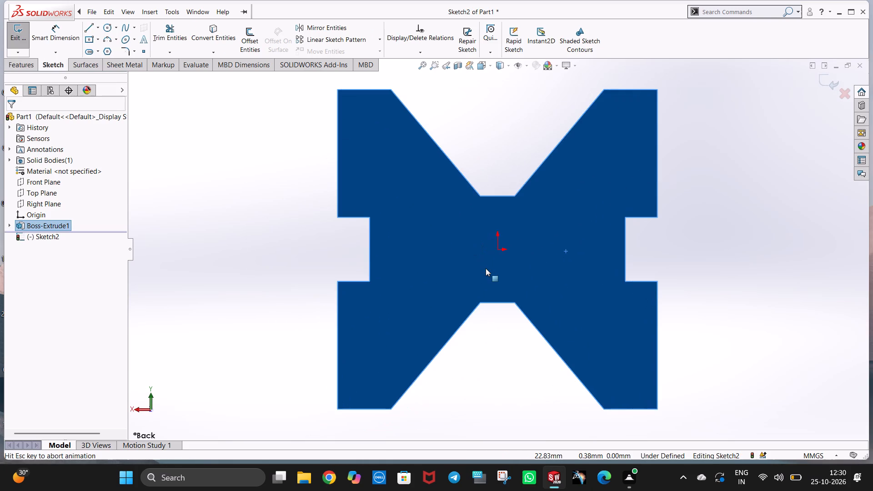
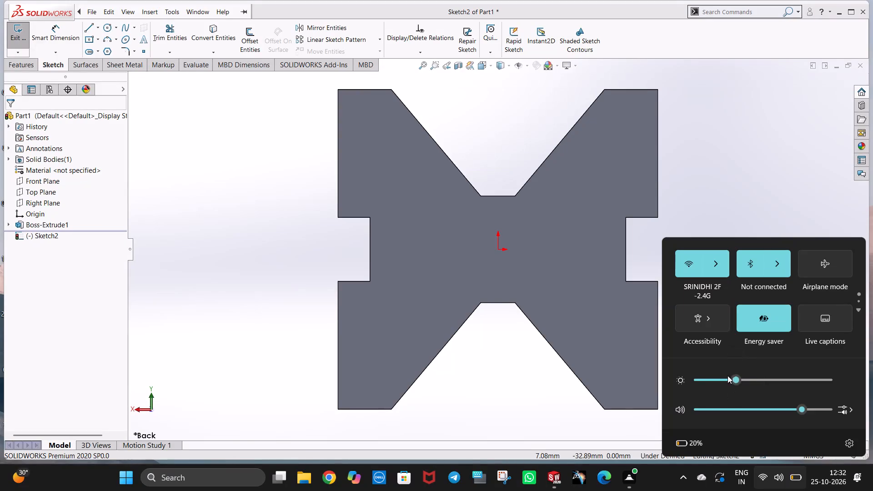
Dismiss the Windows quick settings flyout and return to the open sketch on the block's back face.
click(717, 221)
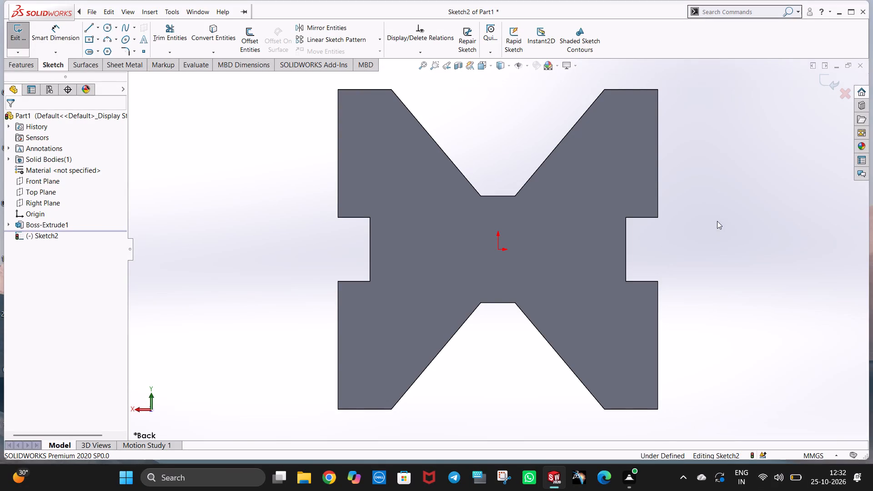
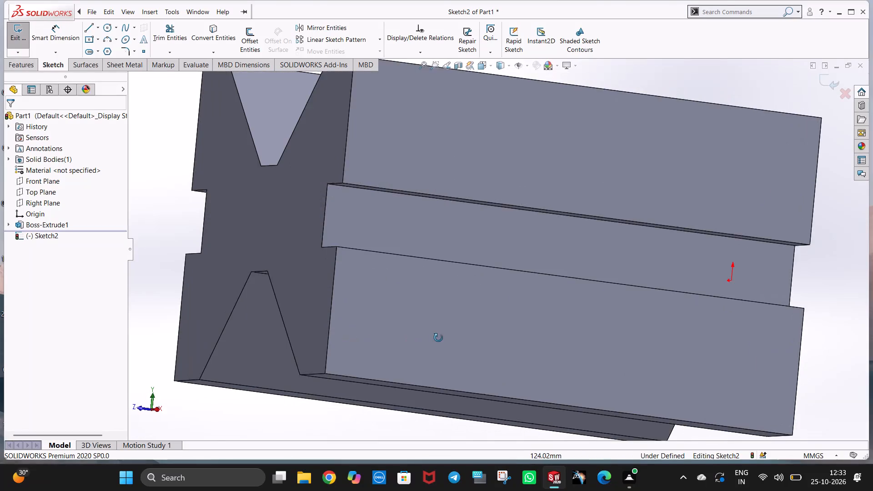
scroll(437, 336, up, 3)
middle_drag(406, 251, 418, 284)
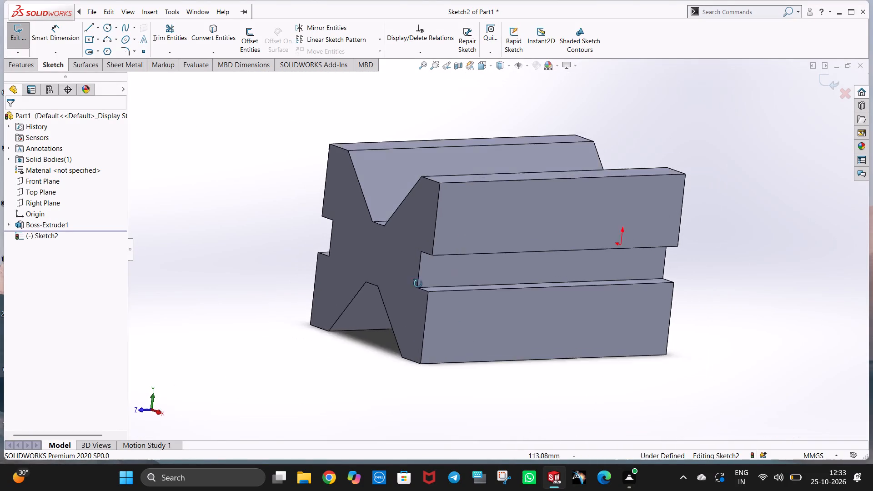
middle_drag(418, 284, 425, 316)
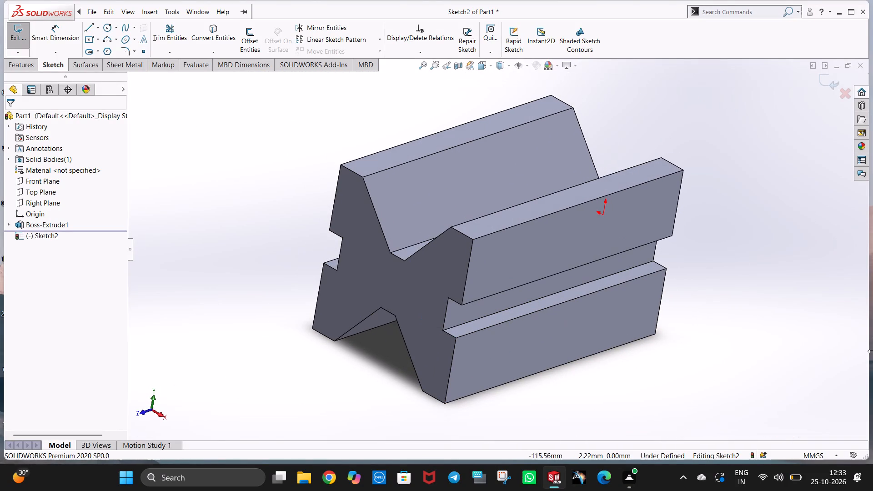
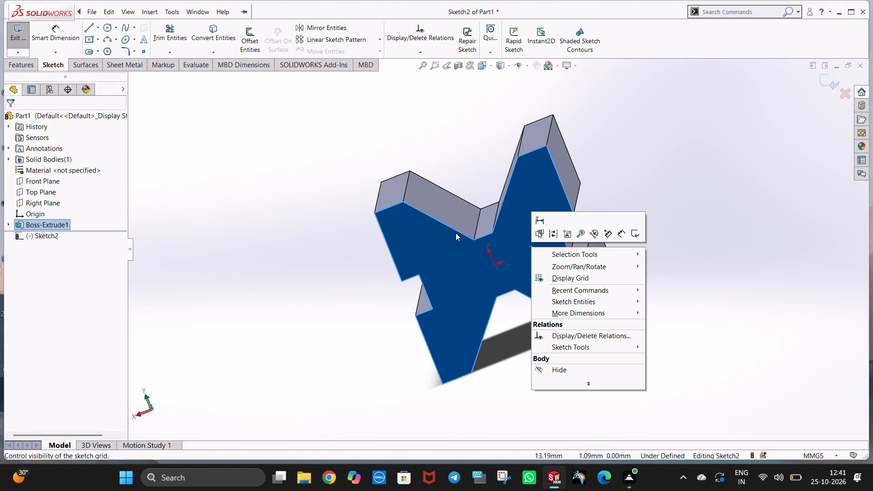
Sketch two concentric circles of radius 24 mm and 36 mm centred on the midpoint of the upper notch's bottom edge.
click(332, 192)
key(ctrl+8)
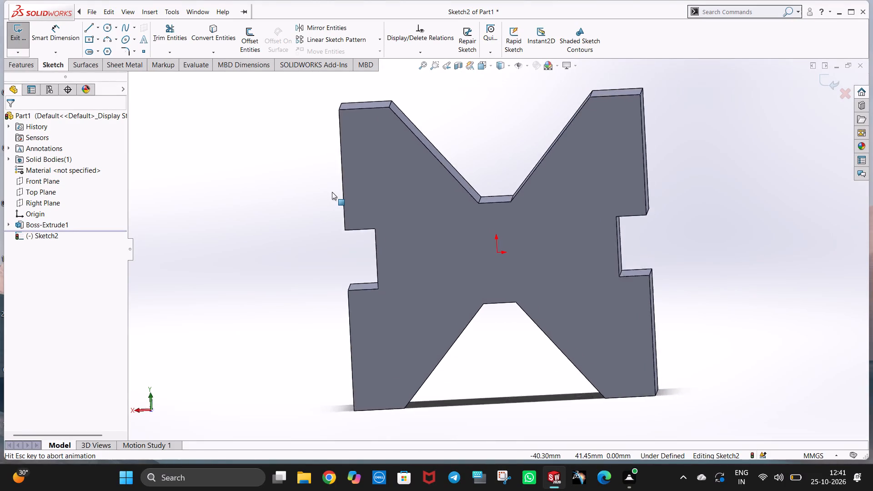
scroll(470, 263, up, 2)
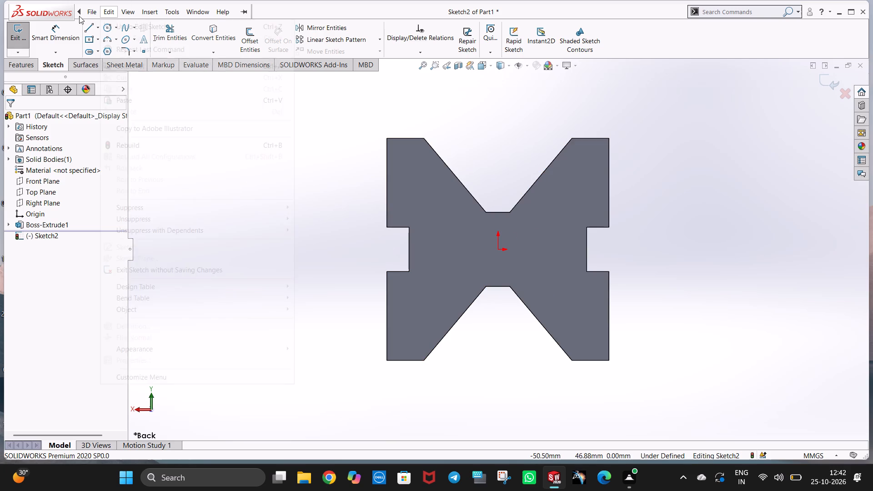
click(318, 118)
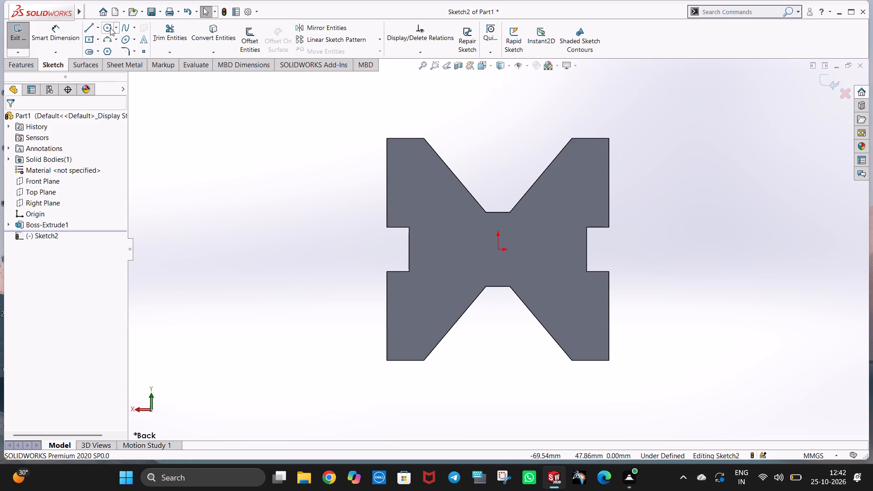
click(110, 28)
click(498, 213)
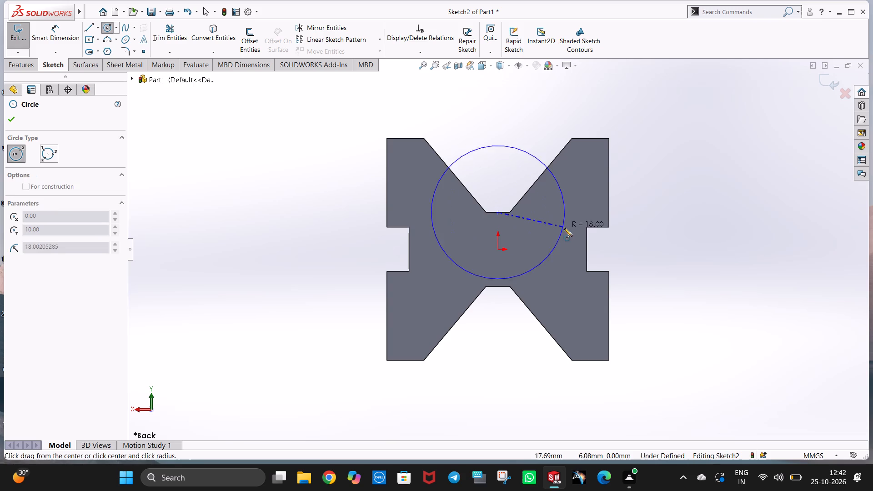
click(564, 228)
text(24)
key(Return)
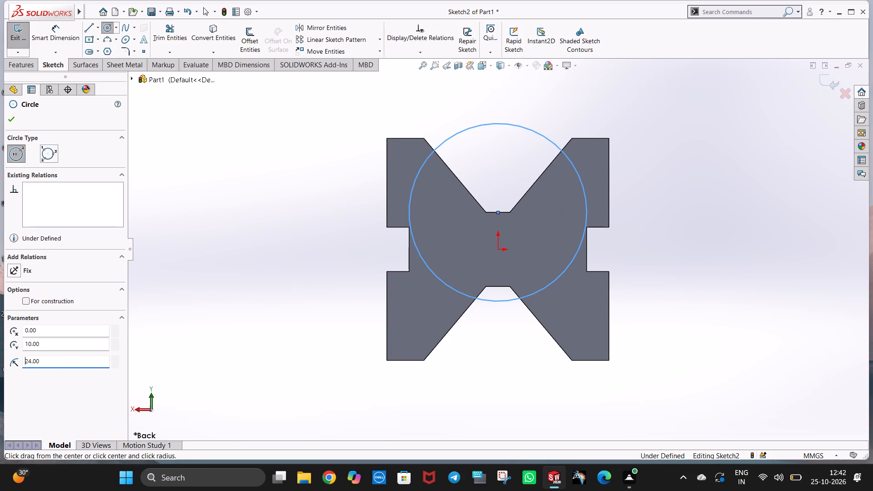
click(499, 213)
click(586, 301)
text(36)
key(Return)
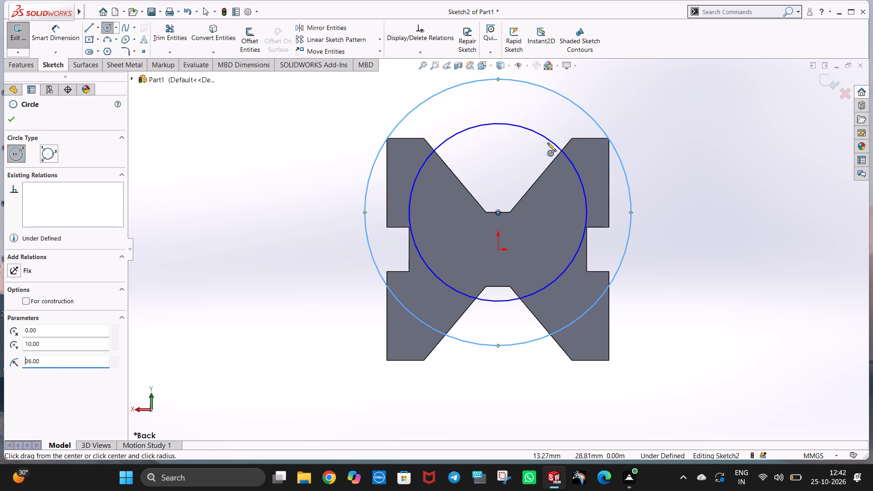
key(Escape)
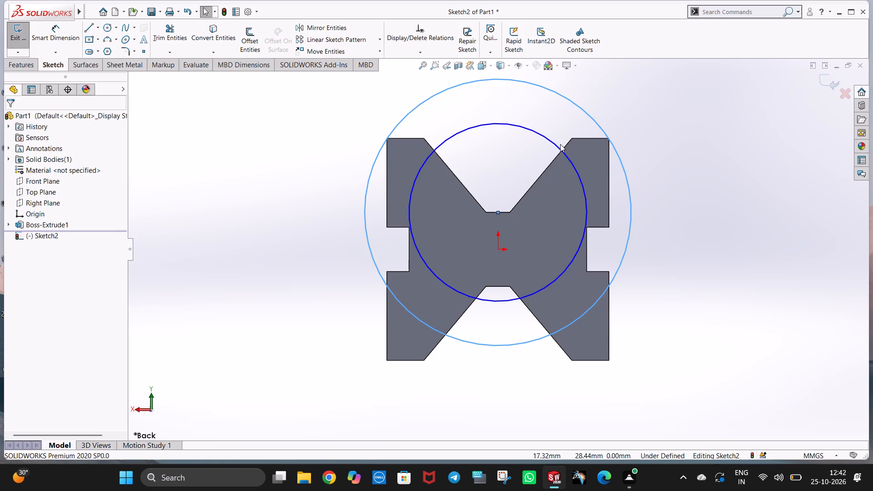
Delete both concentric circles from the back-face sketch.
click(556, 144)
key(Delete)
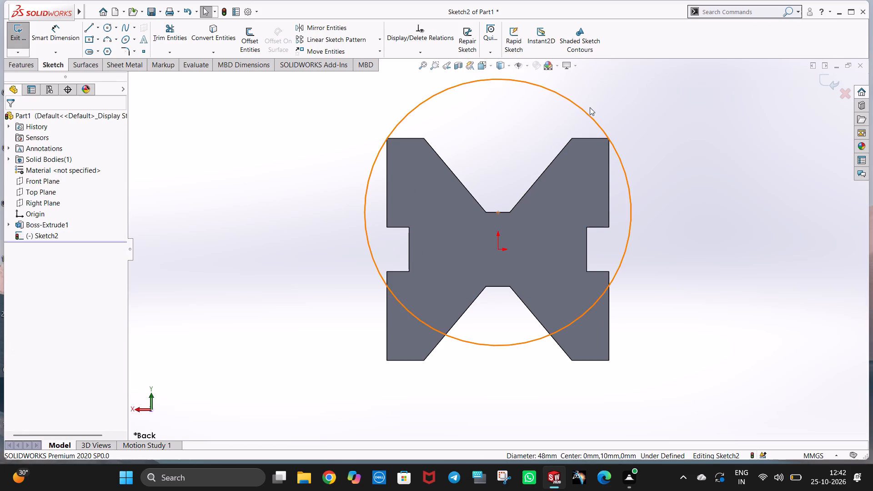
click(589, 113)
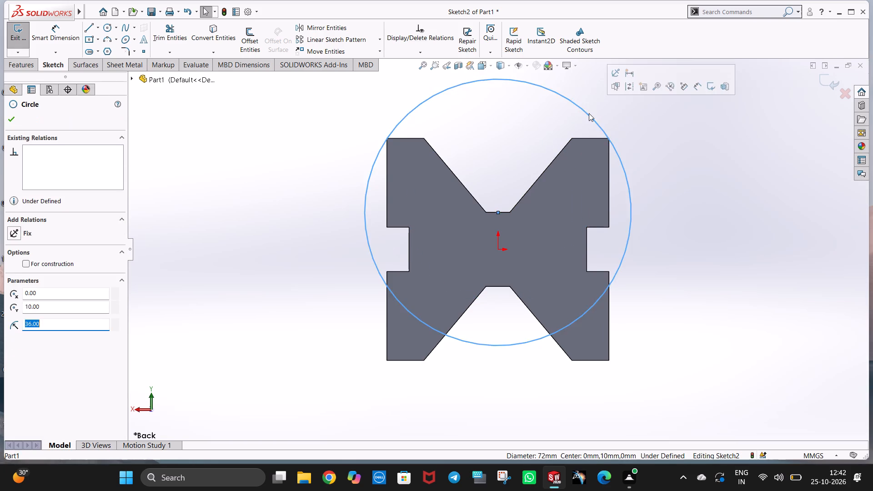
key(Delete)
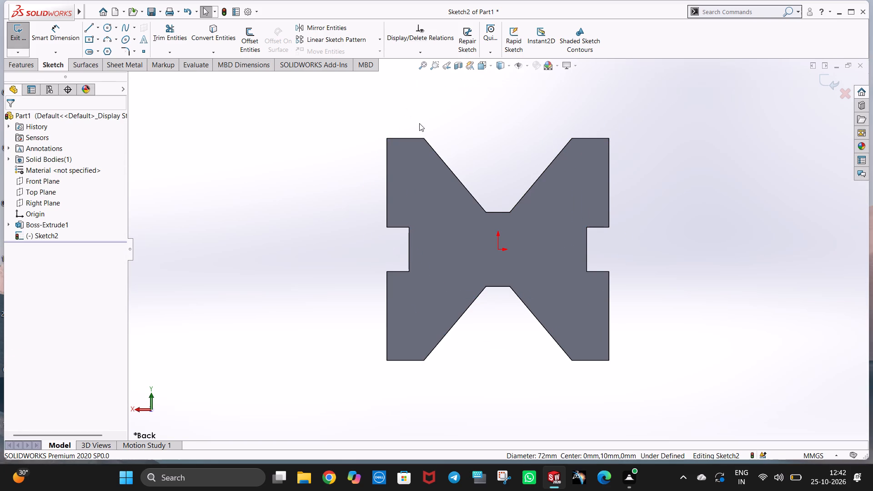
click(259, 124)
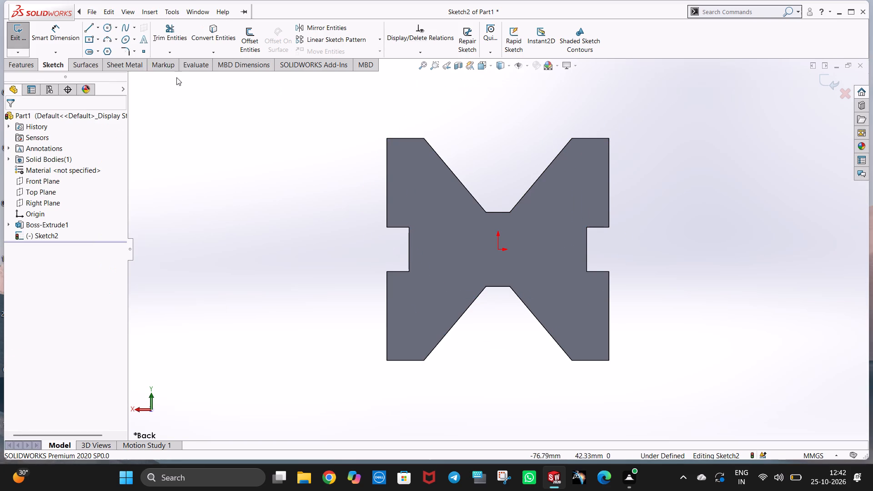
Draw a 40 mm horizontal centerline across the open top of the upper notch, joining its two corners.
click(100, 27)
click(106, 47)
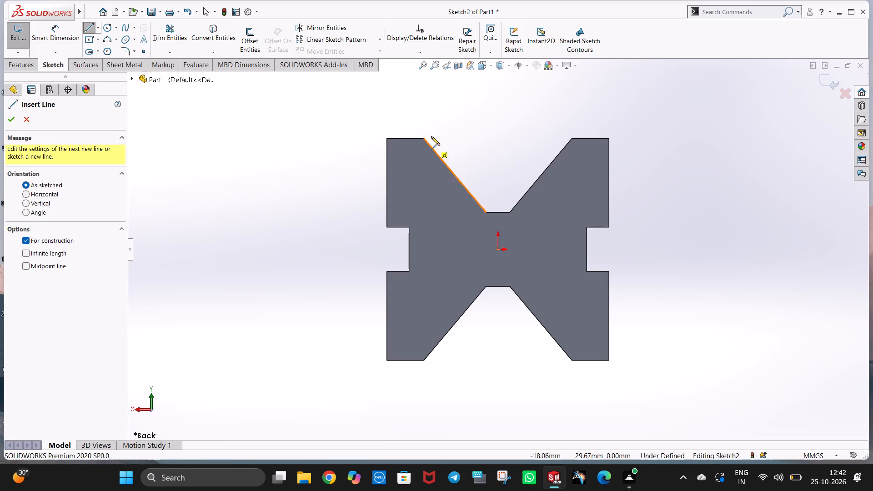
click(424, 139)
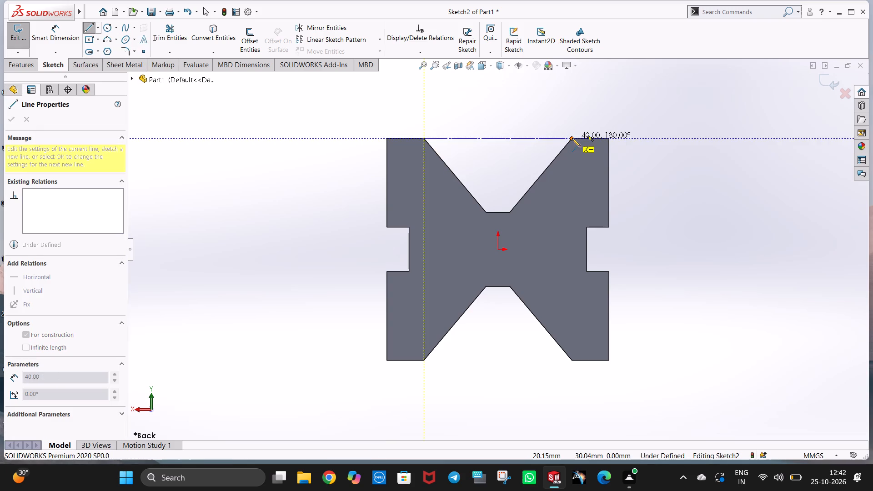
click(572, 138)
key(Escape)
key(Escape)
Sketch a circle of radius 24 mm centred on the midpoint of the centerline across the upper notch.
middle_click(462, 200)
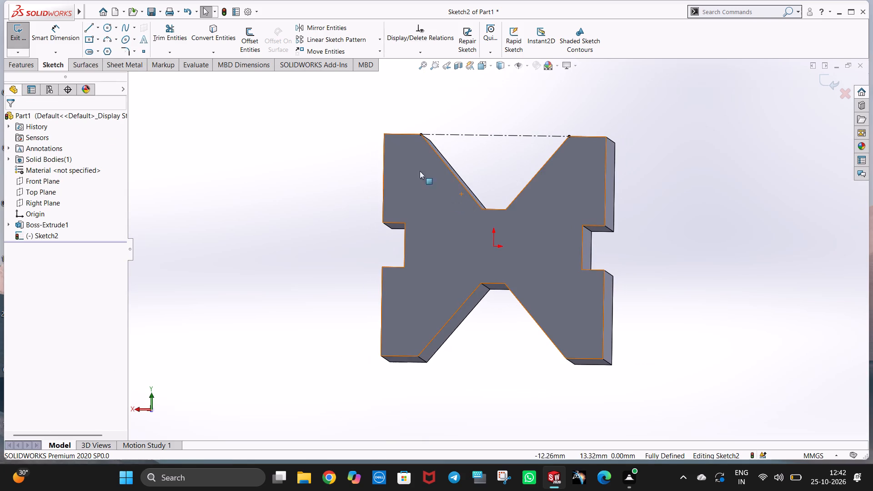
click(106, 30)
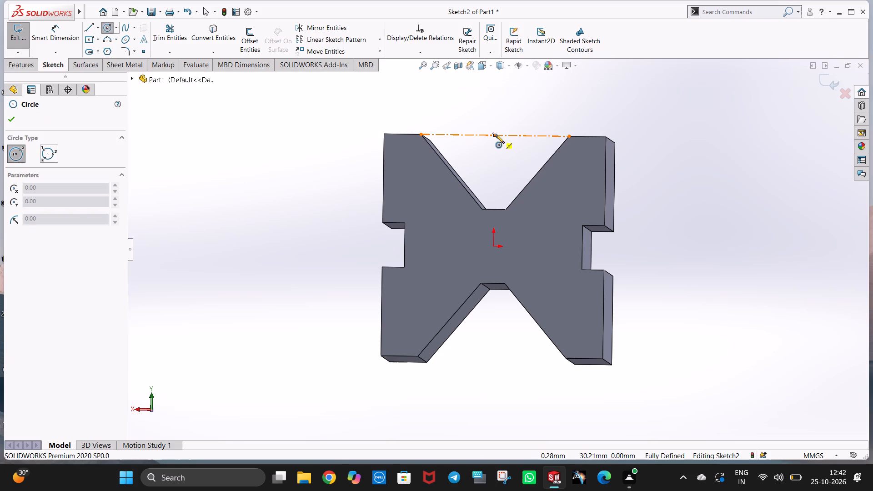
click(496, 135)
click(537, 184)
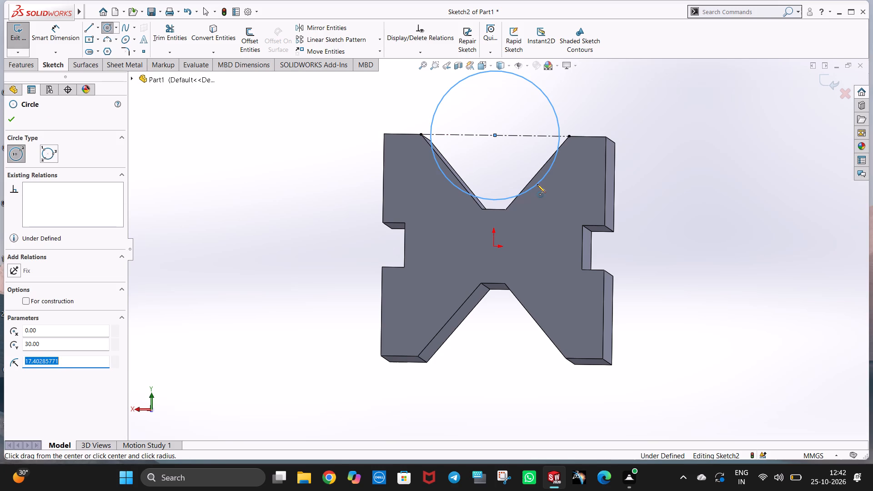
text(24)
key(Return)
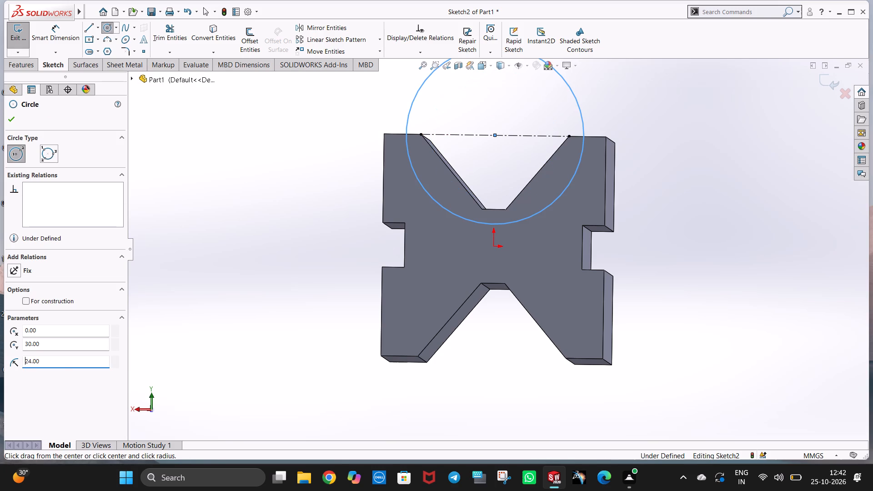
Add a concentric circle of radius 36 mm around the 24 mm radius circle.
scroll(536, 236, up, 3)
scroll(492, 234, down, 1)
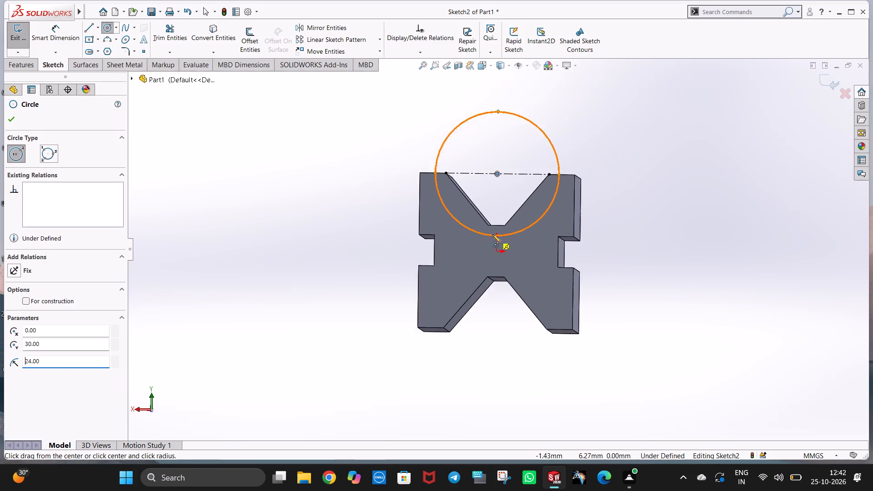
scroll(492, 234, down, 1)
middle_drag(492, 236, 503, 274)
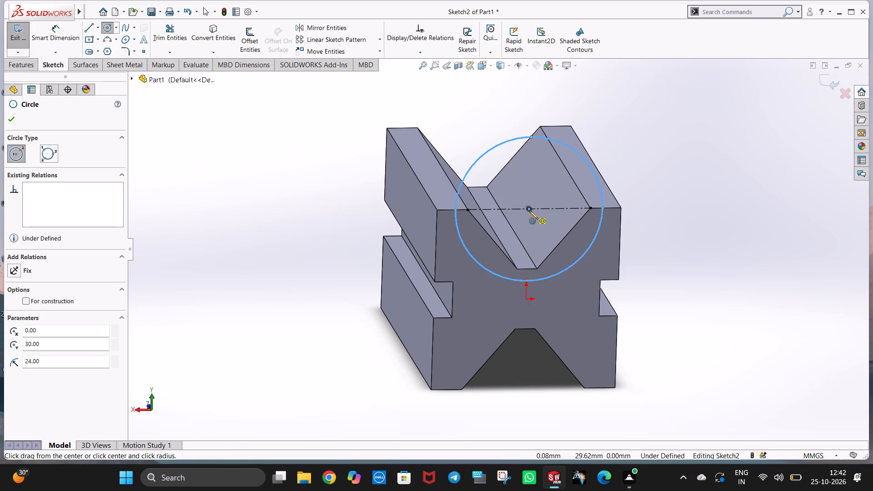
click(529, 210)
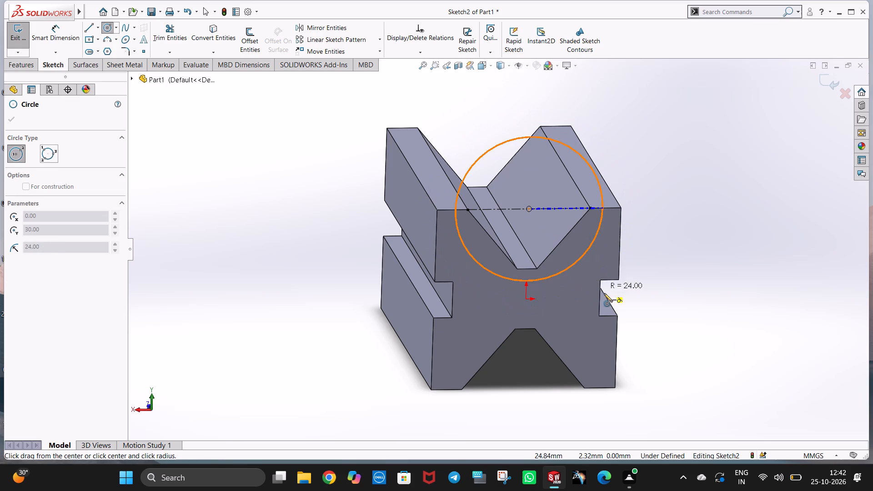
click(587, 283)
text(36)
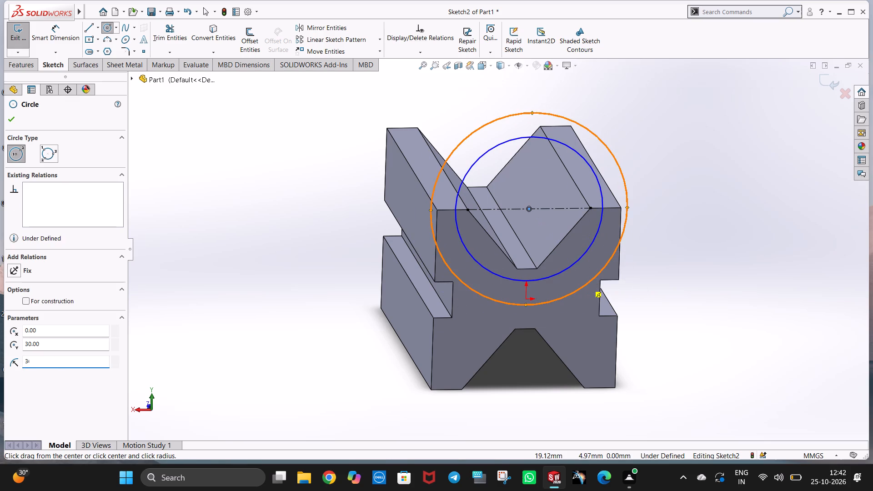
key(Return)
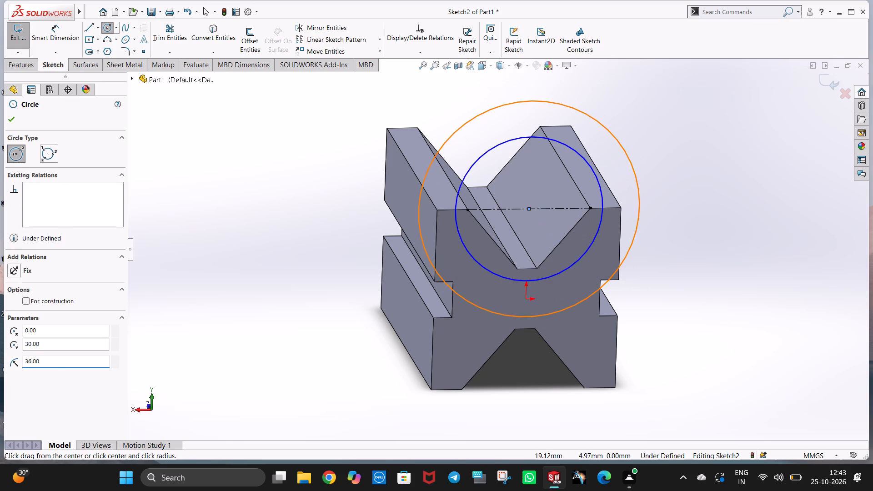
key(Escape)
click(677, 264)
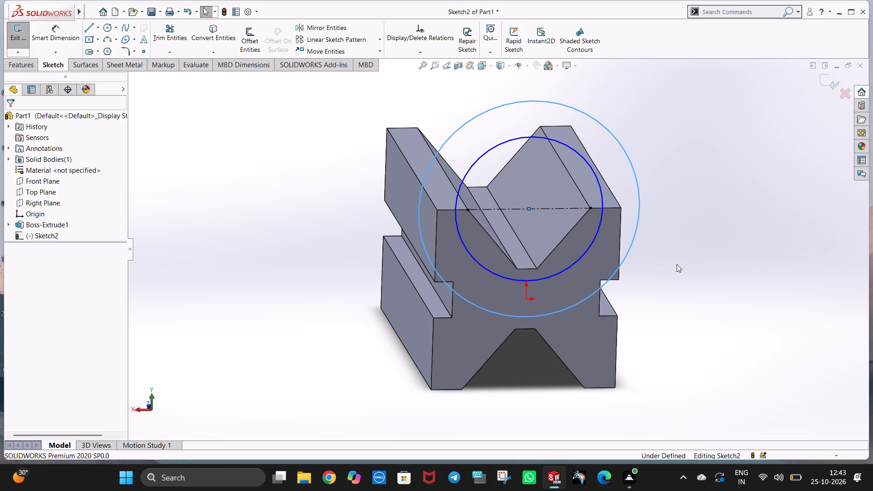
Draw connected lines from the left slot's lower inner corner: 12 mm outward, 36 mm up, and horizontally in to the block's upper-left corner.
key(ctrl+8)
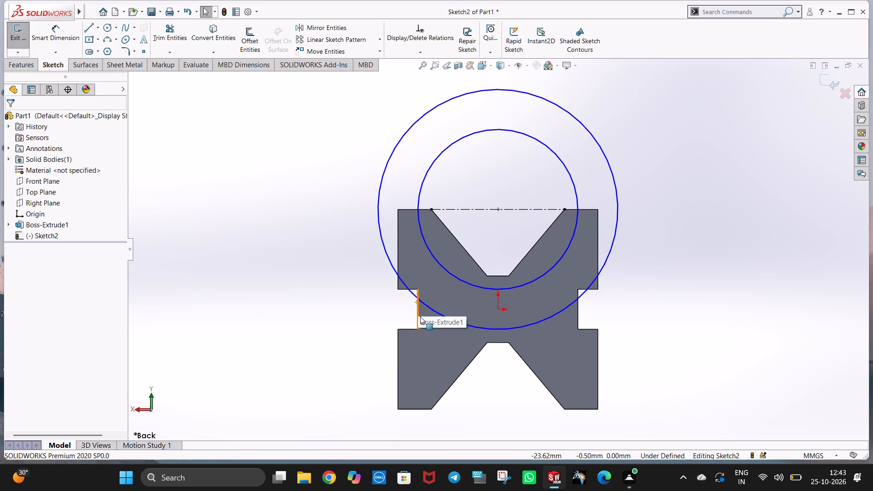
click(87, 31)
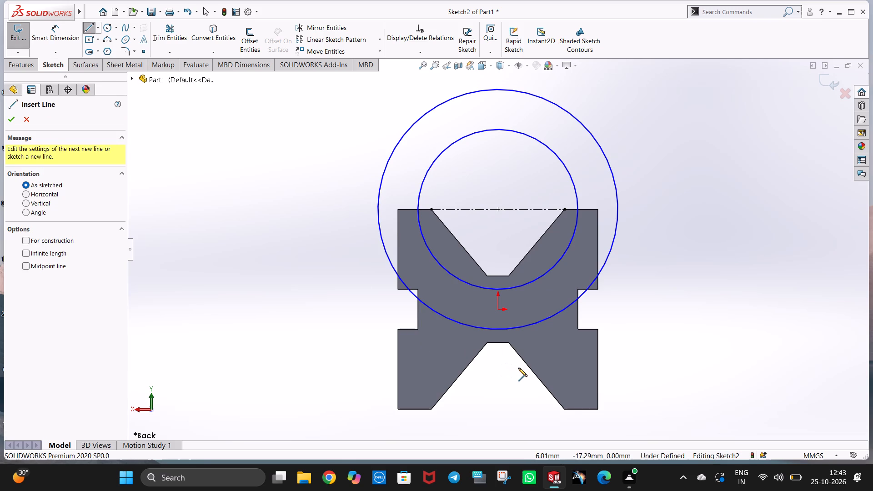
click(417, 330)
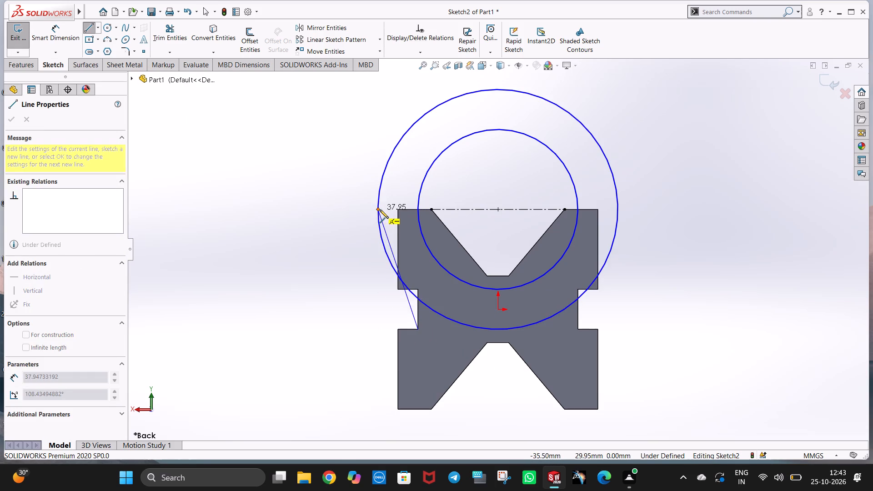
click(378, 330)
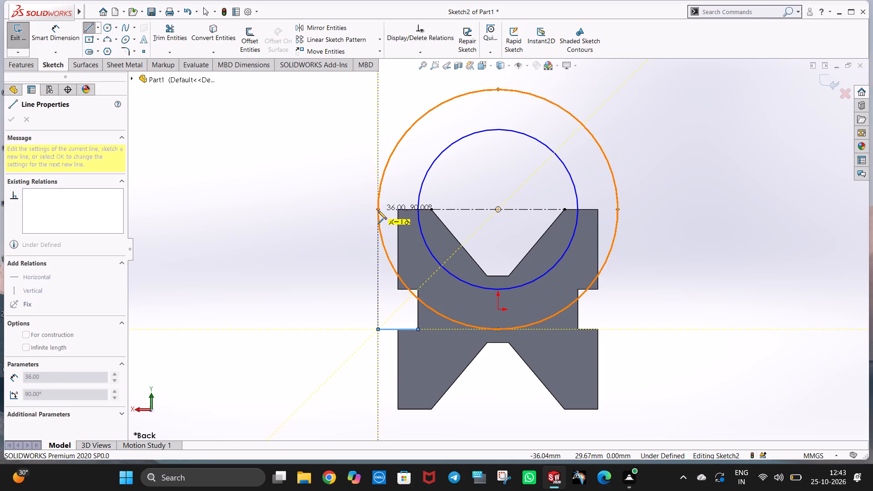
click(378, 210)
click(399, 210)
key(Escape)
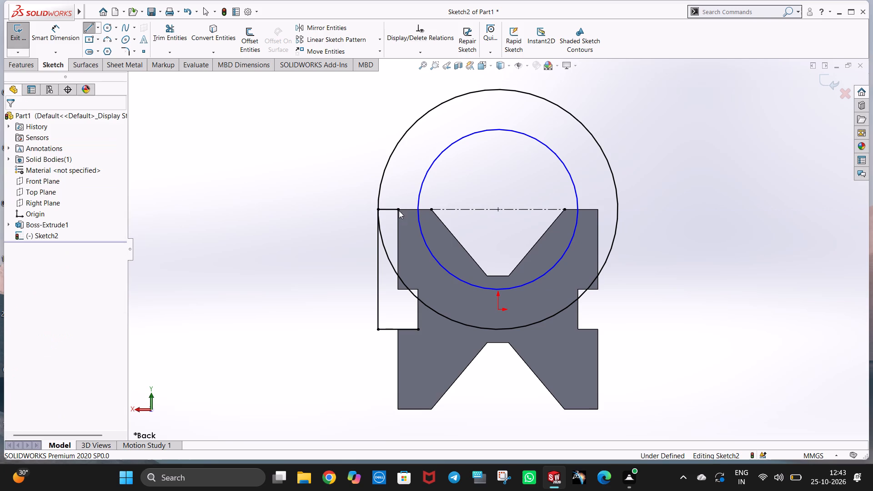
key(Escape)
key(Escape)
click(657, 273)
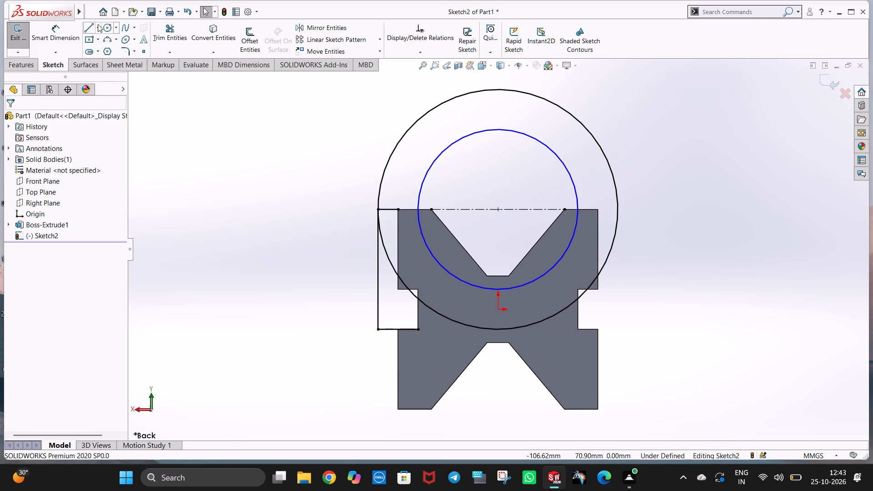
Draw a 30 mm vertical centerline from the circles' centre down to the origin.
click(97, 25)
click(112, 51)
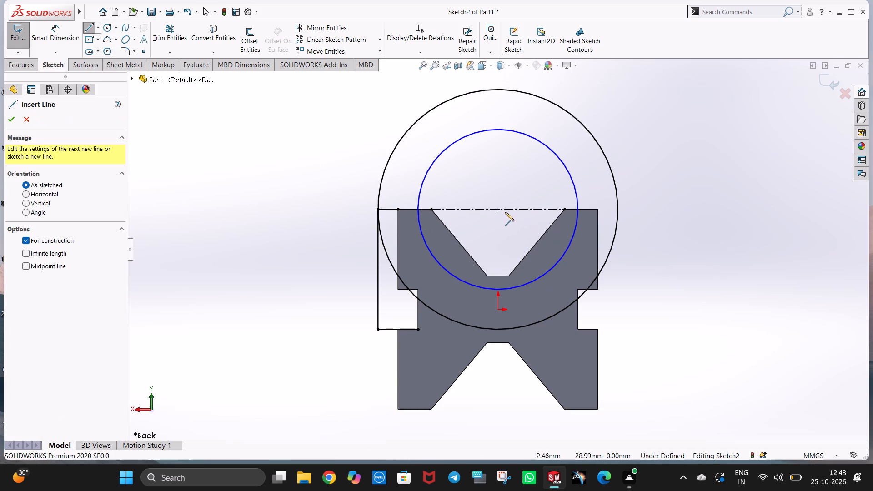
click(498, 211)
click(498, 309)
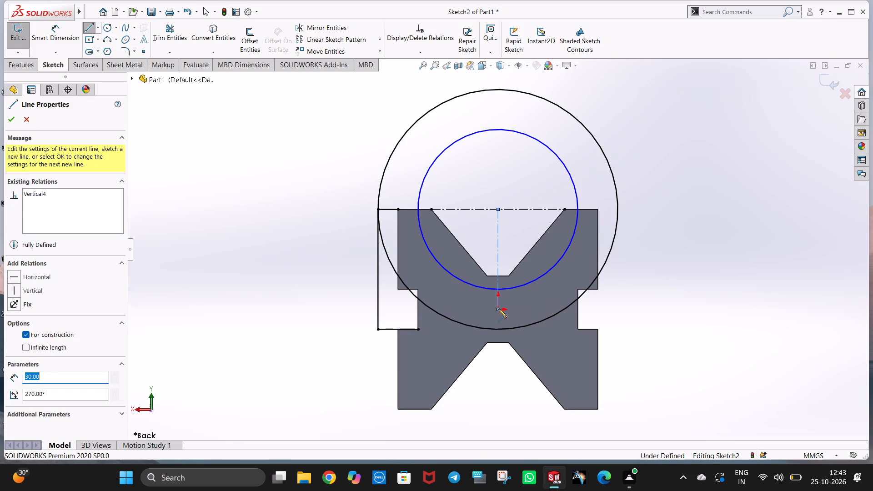
key(Escape)
key(Escape)
click(677, 269)
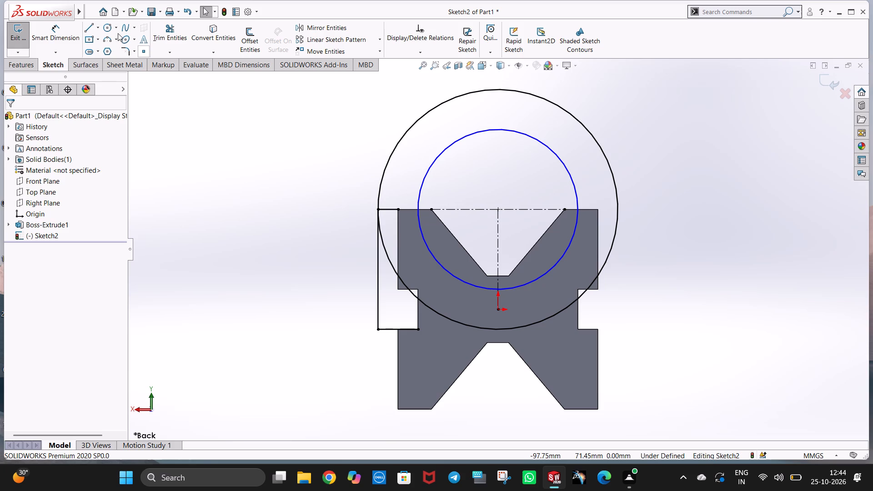
Draw connected centerlines from the side lines' lower outer corner: 80 mm vertically up, and horizontally in to above the circles' centre.
click(97, 27)
click(106, 50)
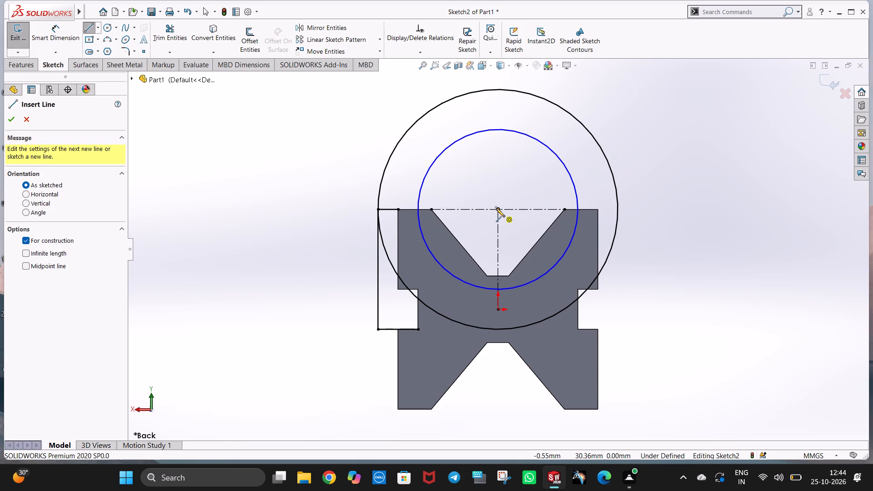
click(378, 330)
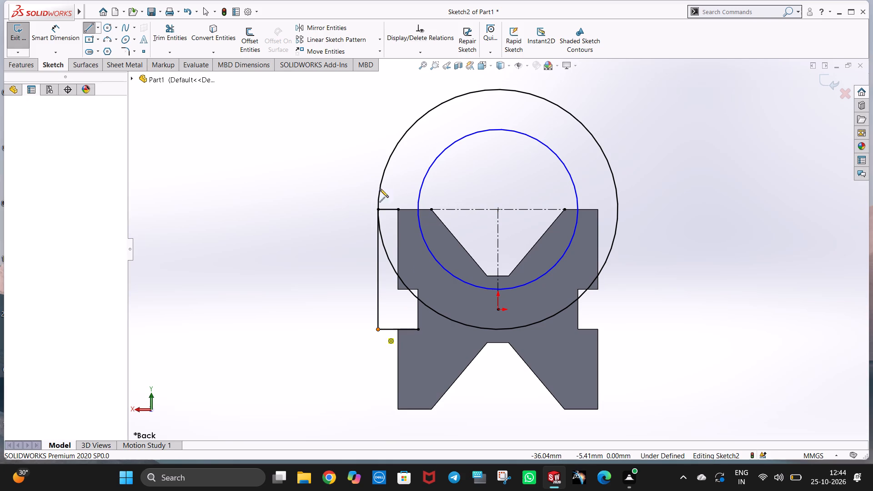
scroll(379, 106, up, 3)
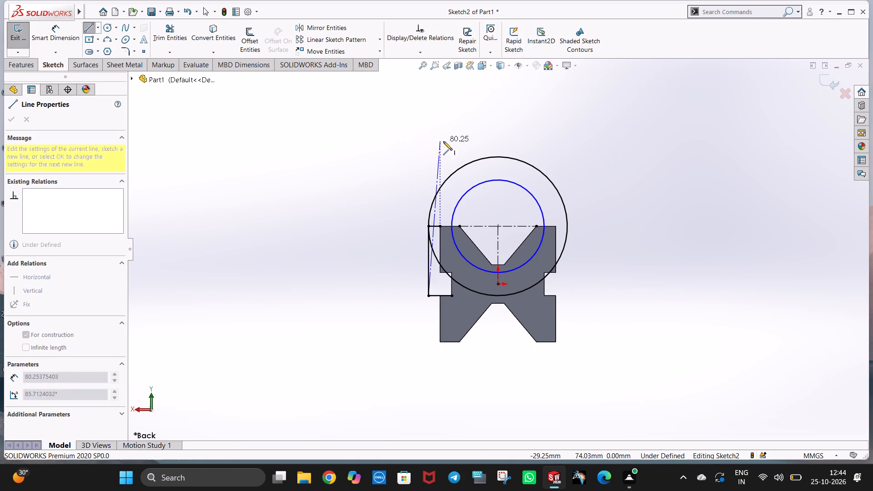
click(430, 145)
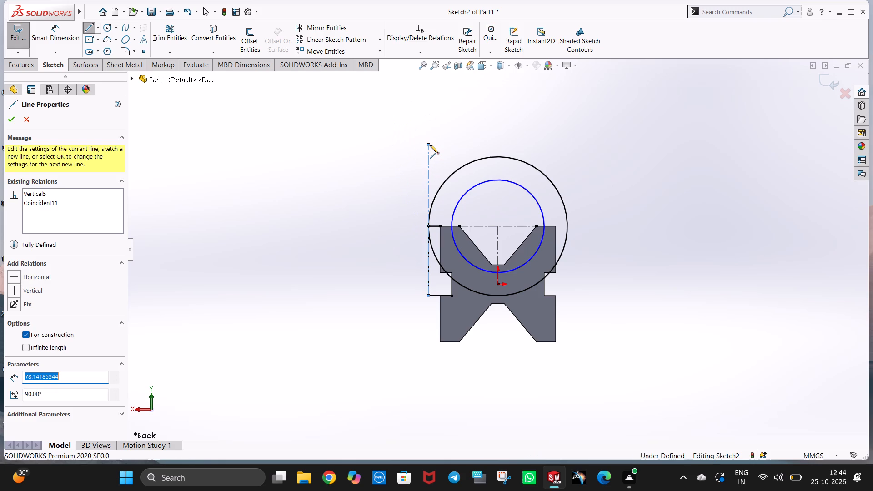
text(80)
key(Return)
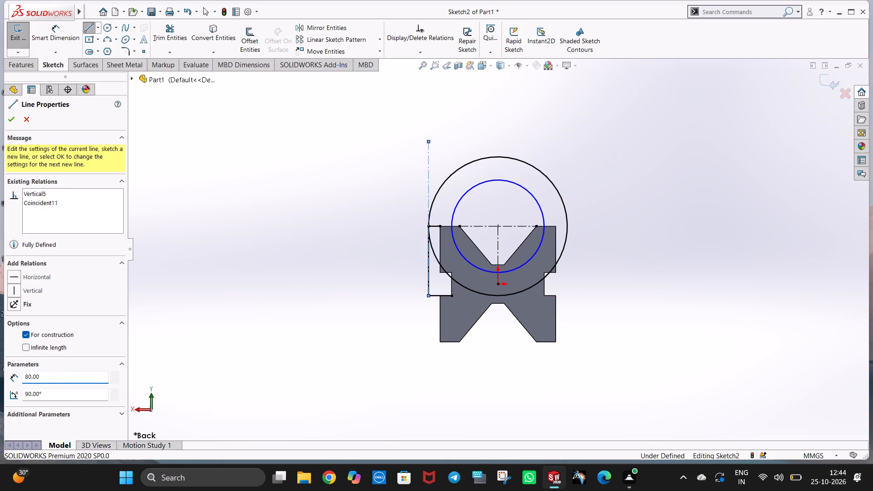
click(497, 141)
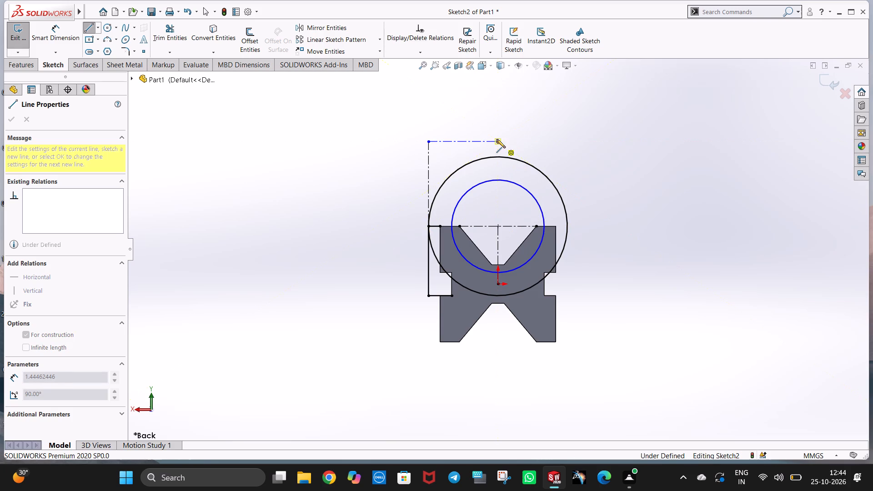
key(Escape)
key(Escape)
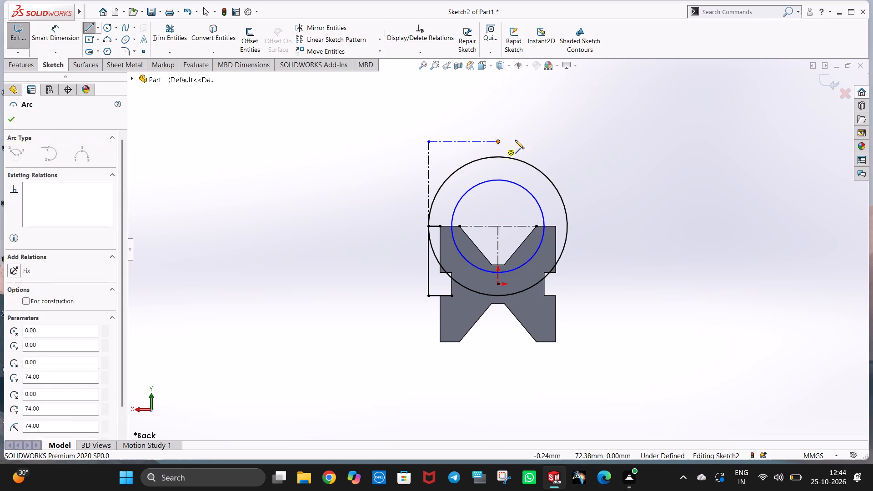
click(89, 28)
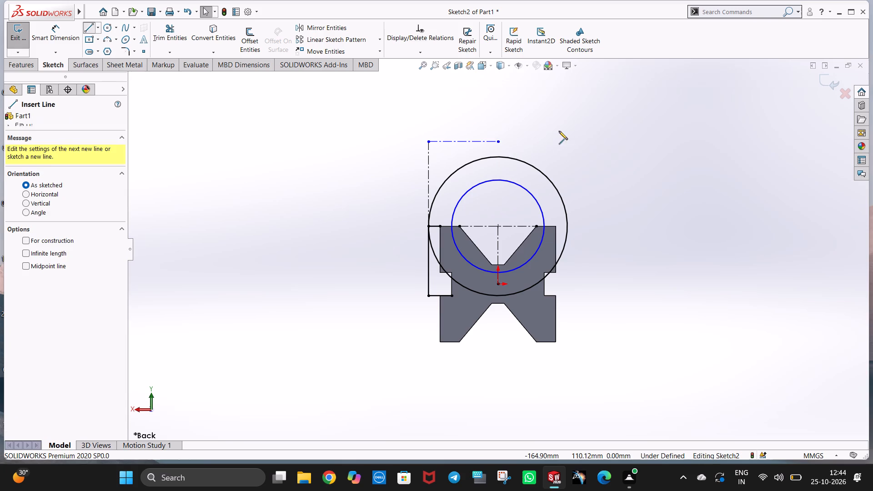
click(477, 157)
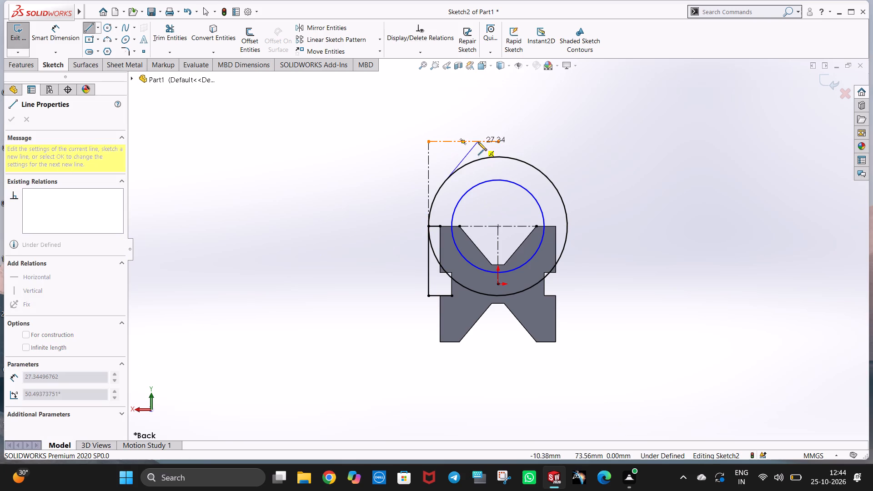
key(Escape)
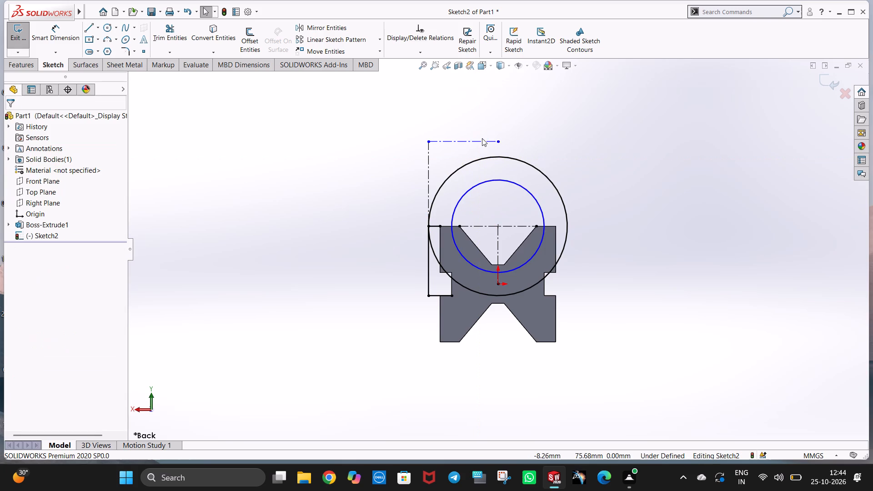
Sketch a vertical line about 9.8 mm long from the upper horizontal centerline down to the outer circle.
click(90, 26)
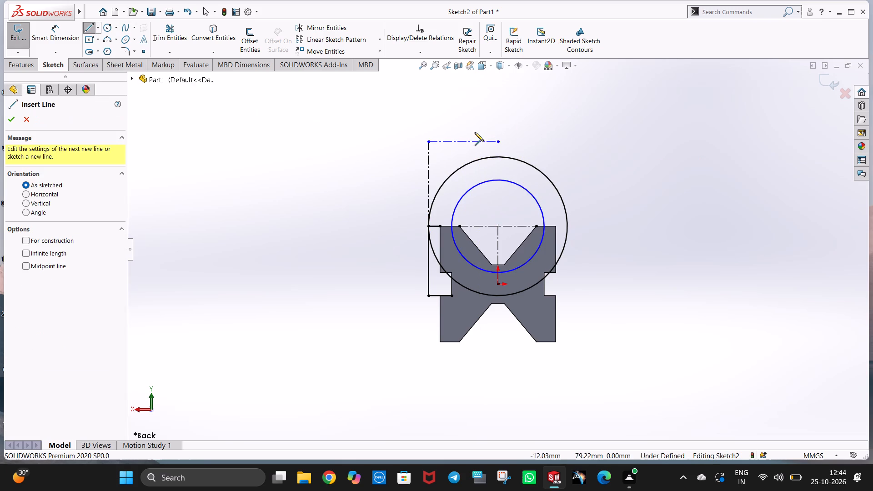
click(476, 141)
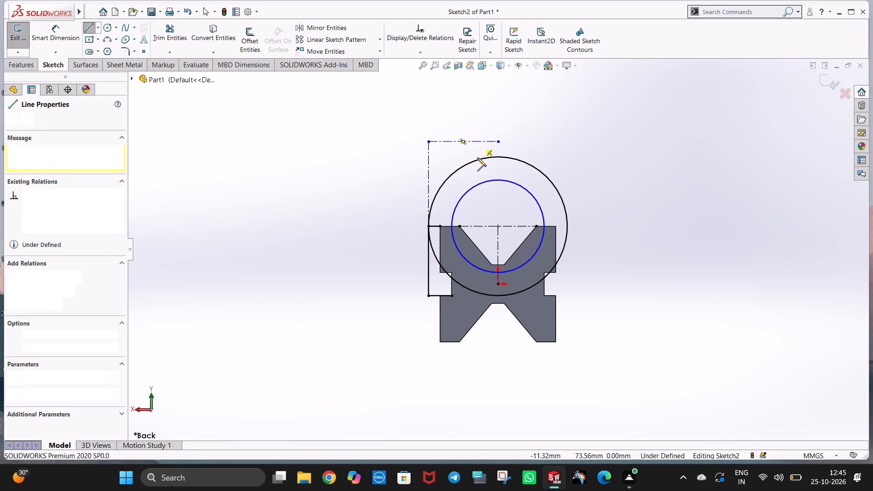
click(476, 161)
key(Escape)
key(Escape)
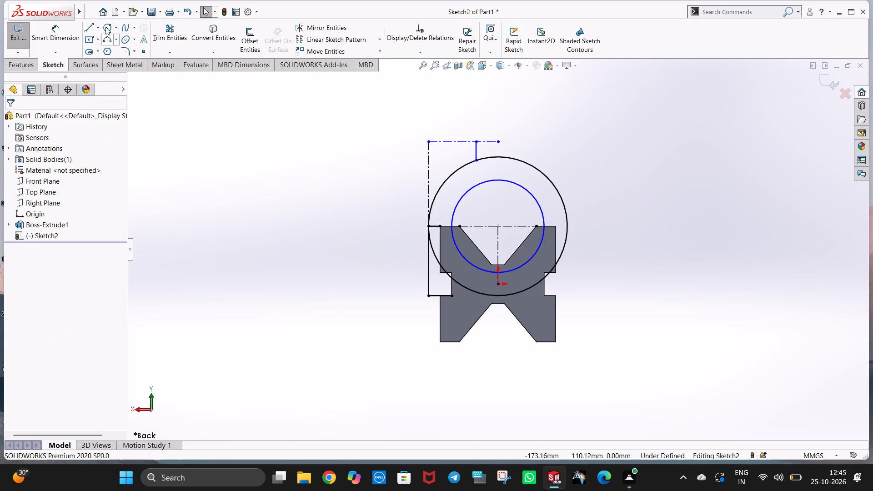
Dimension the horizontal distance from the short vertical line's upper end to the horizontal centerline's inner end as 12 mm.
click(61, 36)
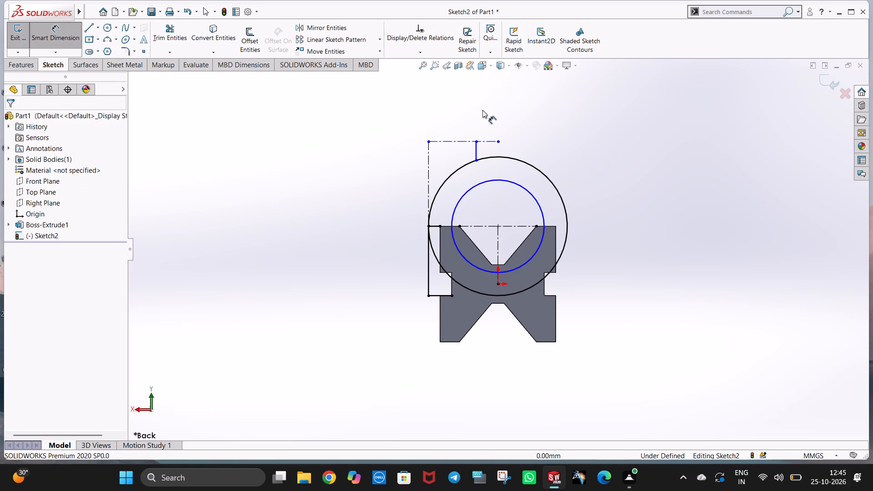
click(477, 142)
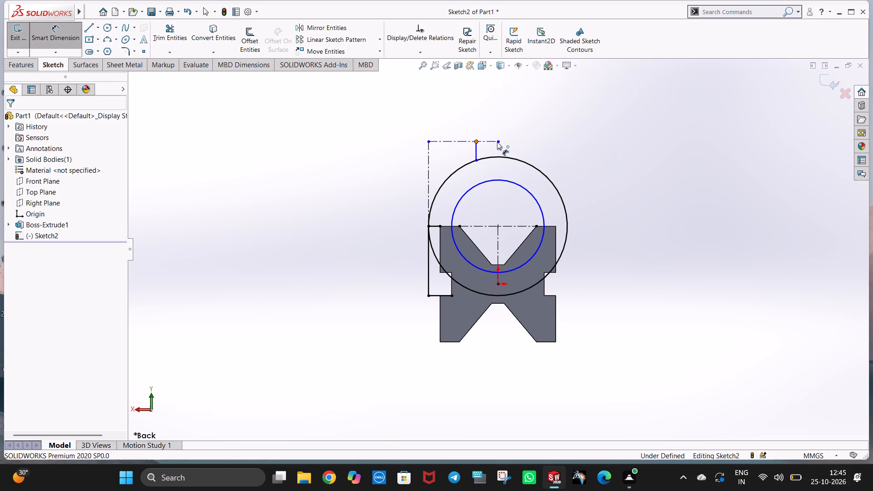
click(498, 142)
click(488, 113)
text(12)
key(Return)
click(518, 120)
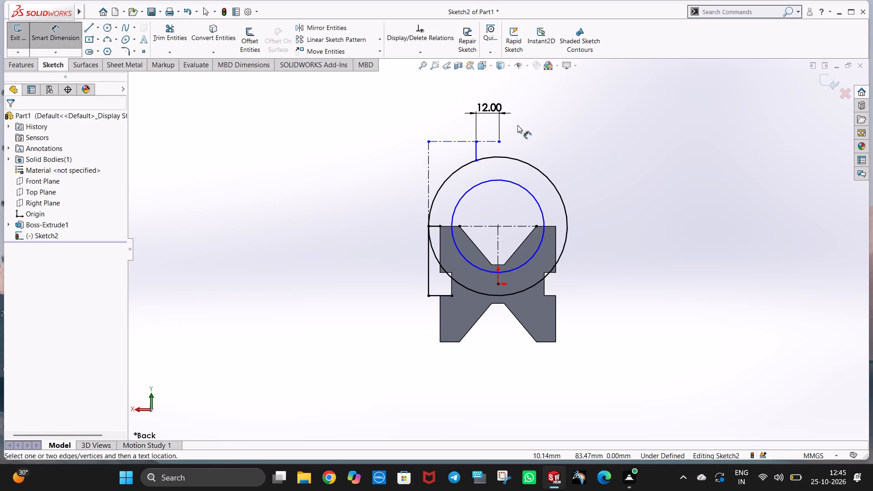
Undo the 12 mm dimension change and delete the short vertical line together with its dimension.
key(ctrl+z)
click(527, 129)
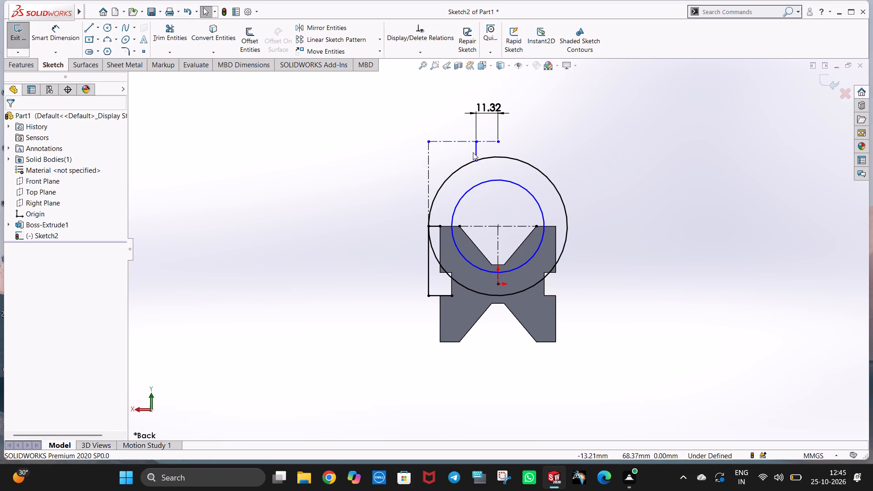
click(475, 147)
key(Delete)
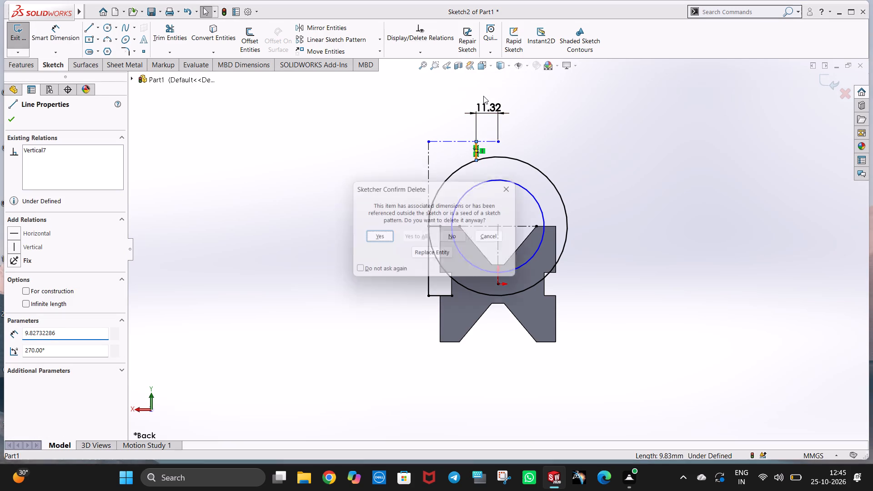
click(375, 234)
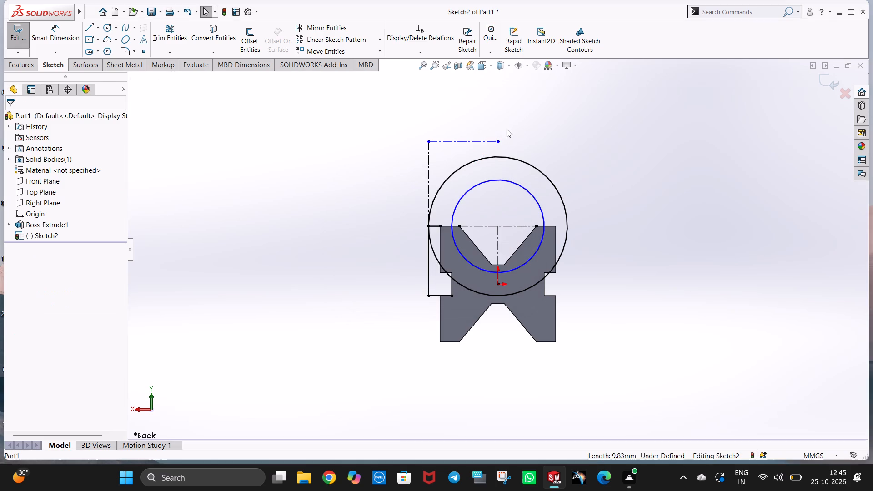
Draw a 12 mm horizontal centerline outward from the inner end of the upper horizontal centerline, along that line.
click(100, 30)
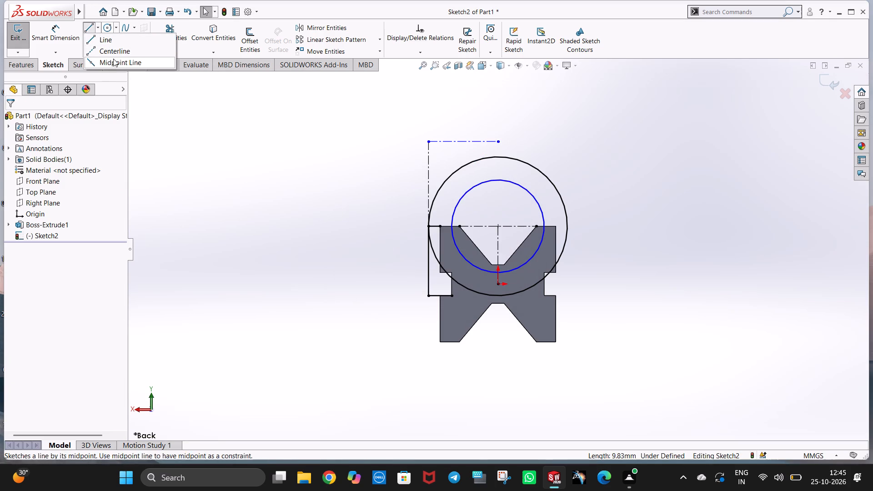
click(116, 53)
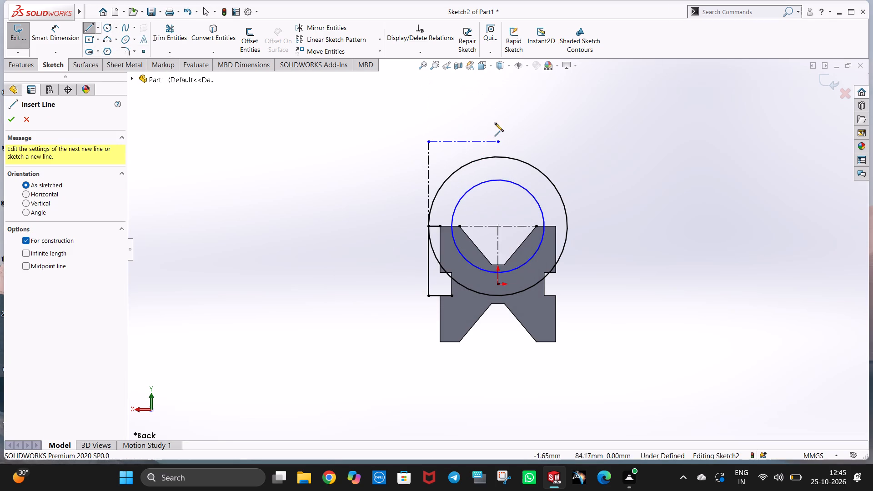
click(498, 140)
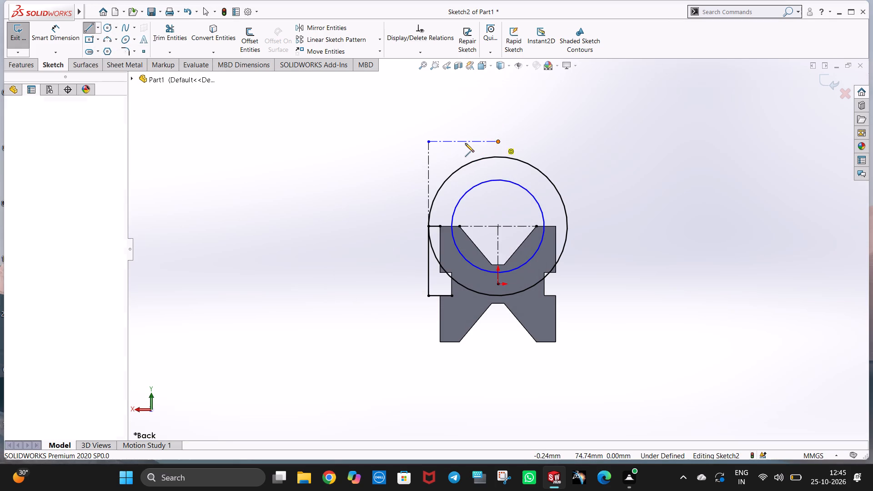
click(474, 143)
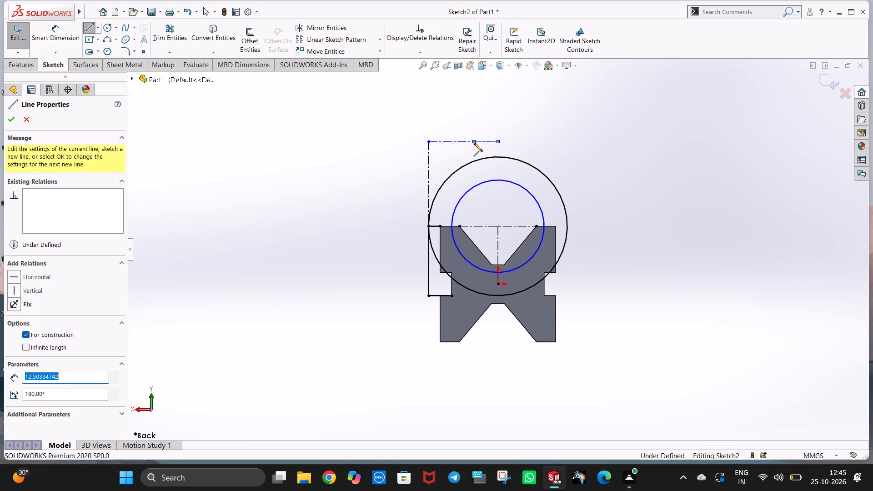
text(12)
key(Return)
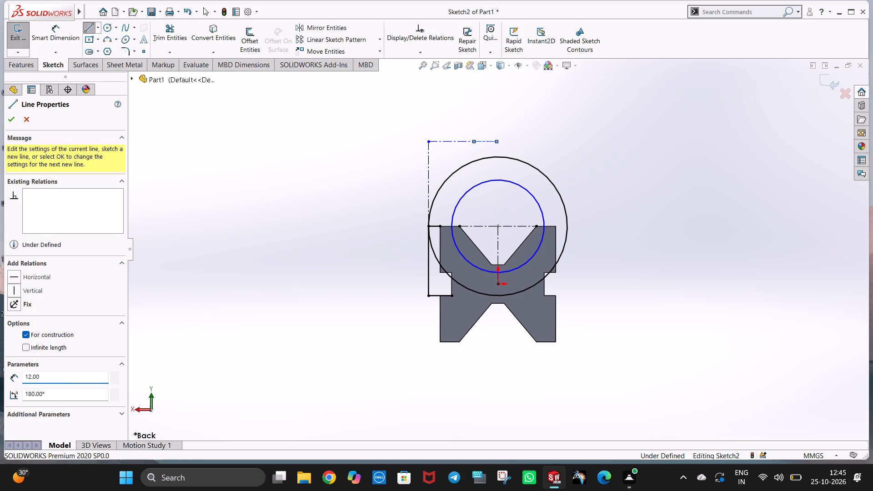
key(Escape)
key(Escape)
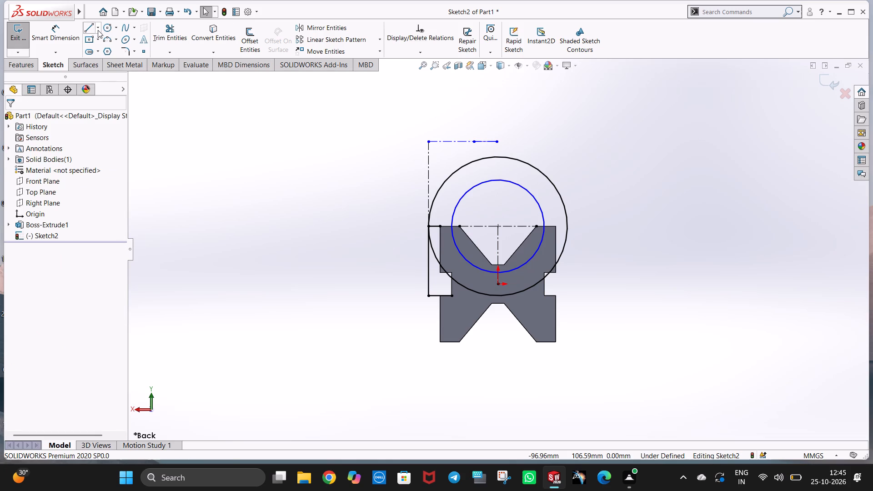
Draw connected centerlines from the circles' centre about 44 mm up to the 12 mm centerline's inner end, and along it to its outer end.
click(98, 30)
click(103, 50)
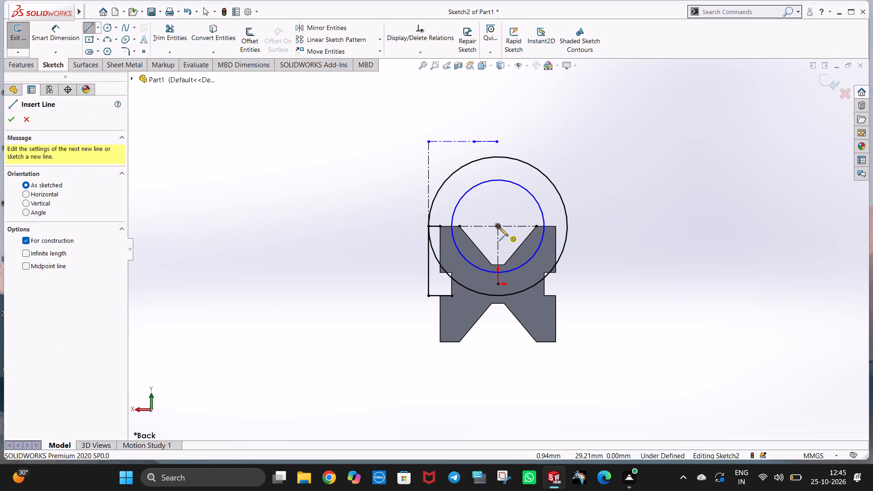
click(498, 227)
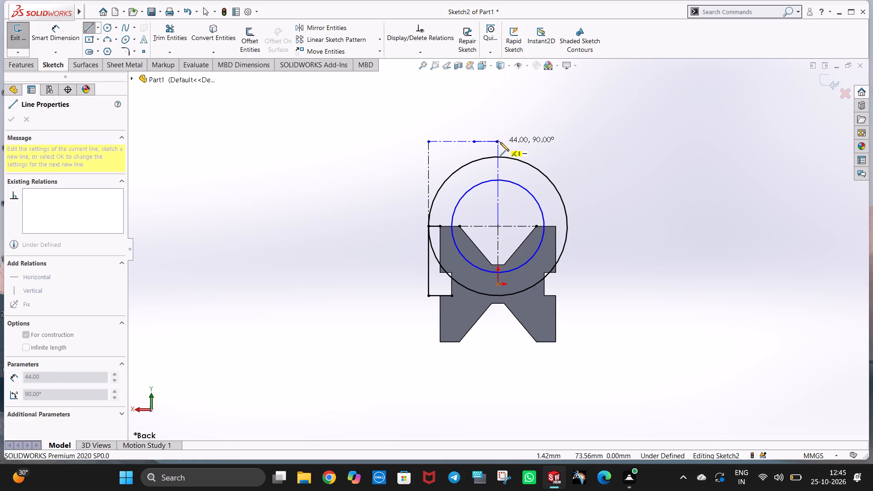
click(499, 141)
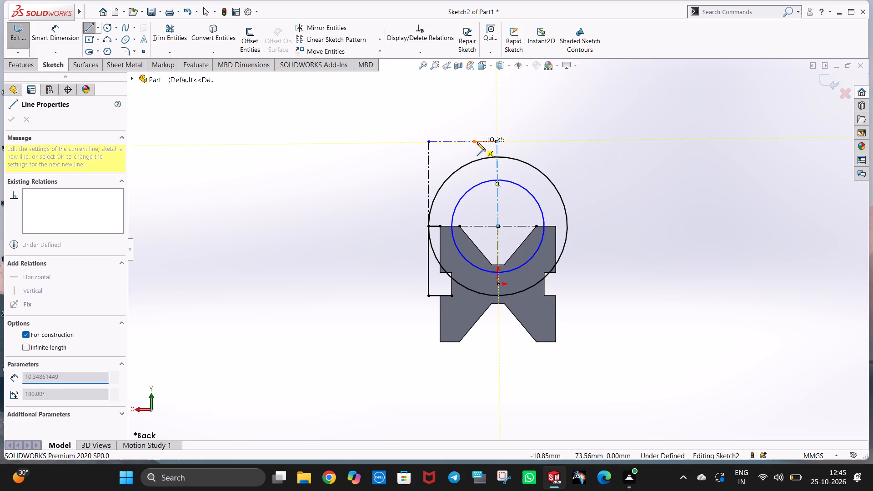
click(475, 142)
key(Escape)
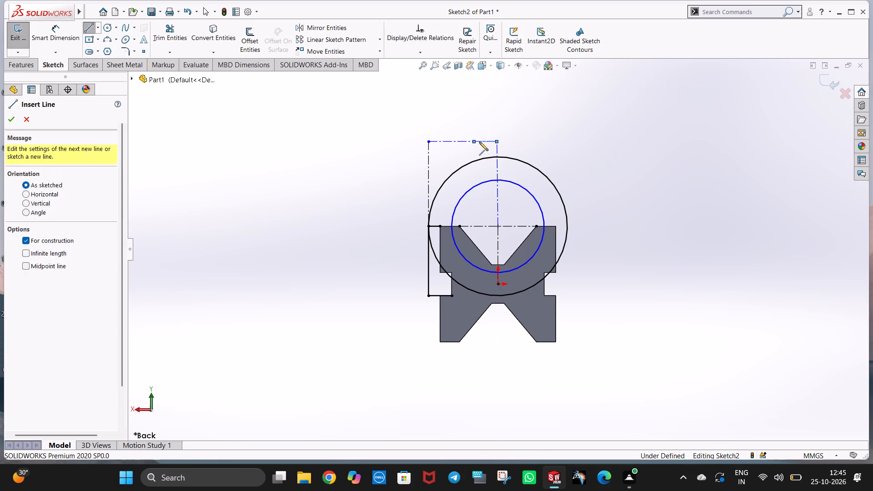
Delete the overlapping horizontal centerlines above the circles, keeping only the 12 mm segment.
scroll(517, 144, down, 3)
click(460, 159)
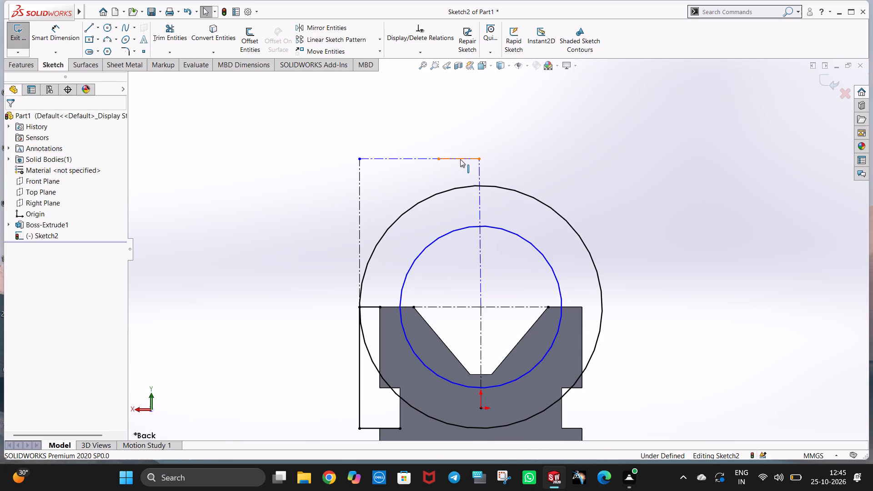
key(Delete)
click(462, 159)
key(Delete)
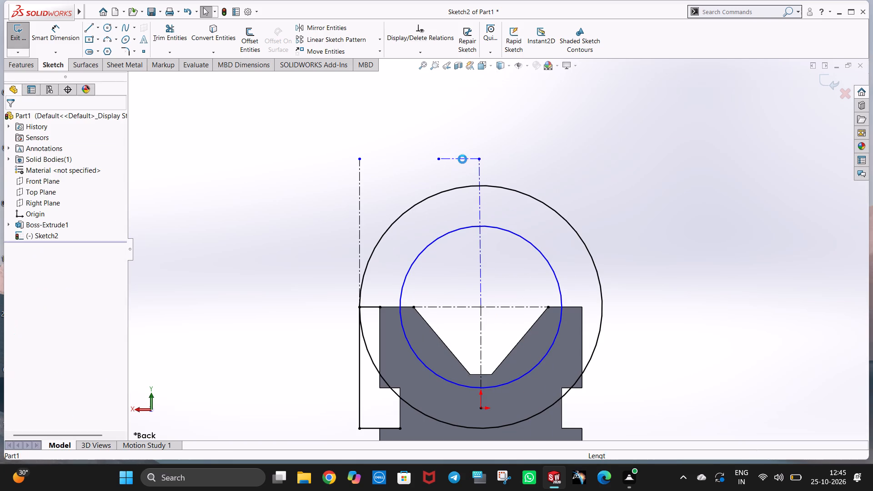
click(462, 159)
click(517, 154)
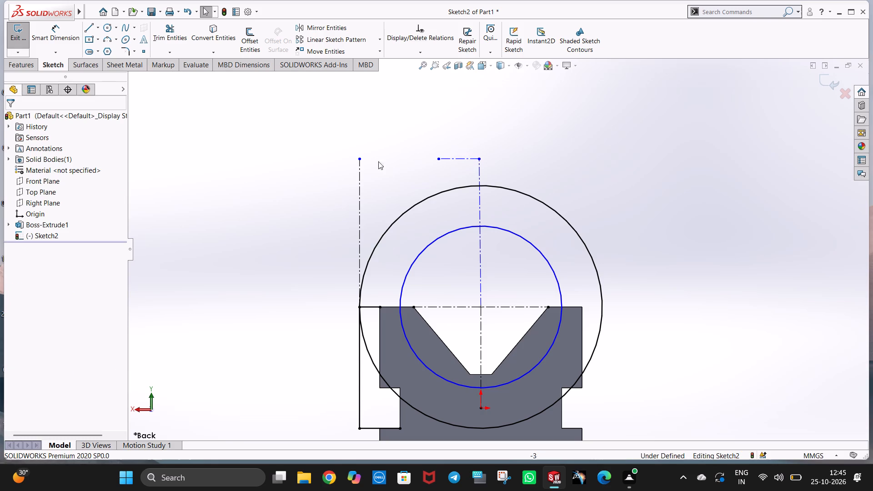
Draw a horizontal centerline about 23.5 mm long from the 12 mm segment's outer end to the top of the 80 mm vertical centerline.
click(97, 25)
click(105, 50)
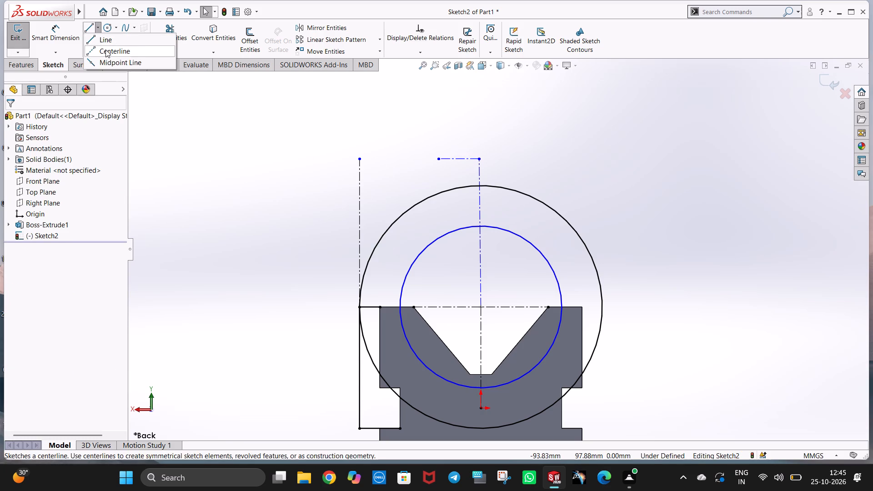
click(439, 158)
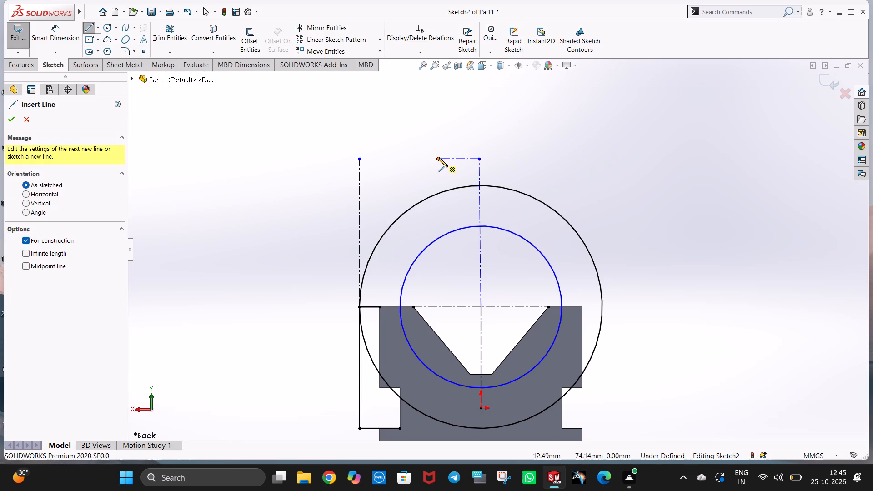
click(359, 157)
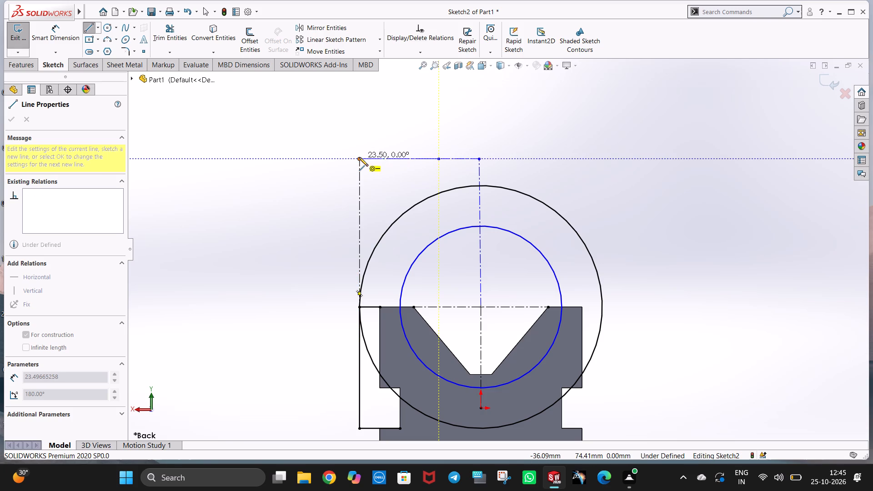
Dimension the short top horizontal centerline segment beside the circles' vertical centerline at 12 mm.
key(Escape)
key(Escape)
click(536, 138)
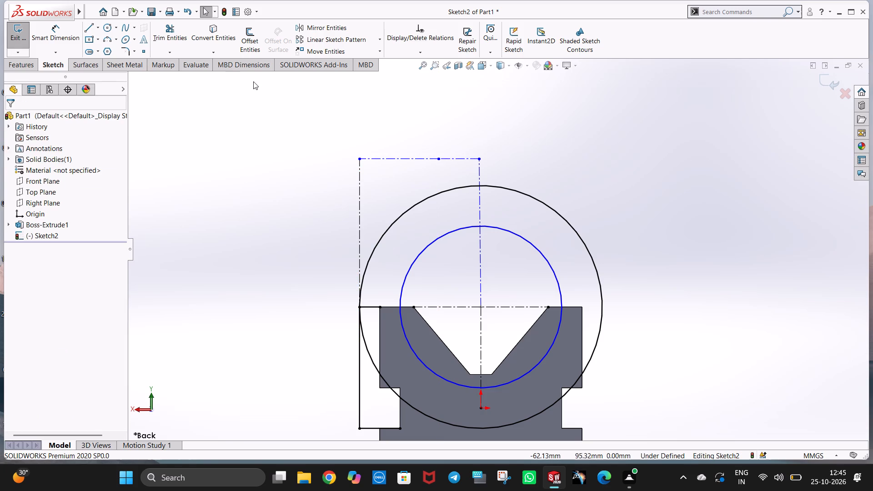
click(59, 38)
click(467, 157)
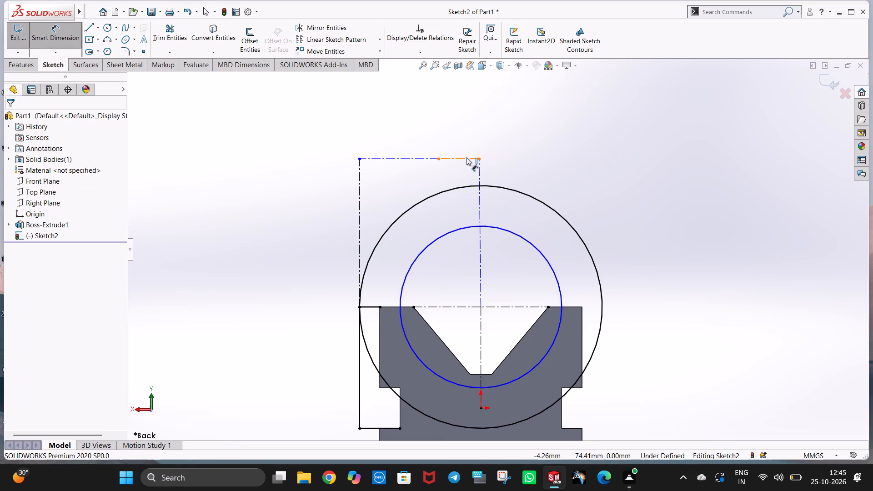
click(464, 133)
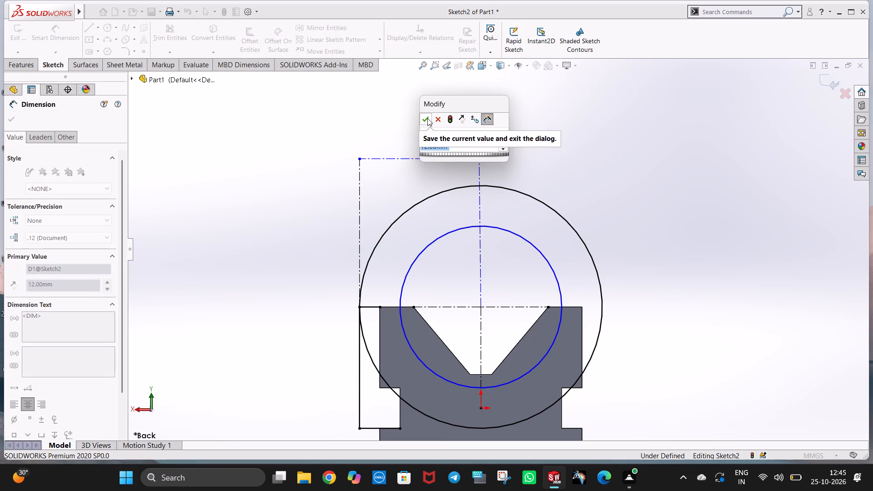
click(427, 118)
click(323, 109)
Draw a vertical line about 10 mm long from the 12 mm centerline's outer end down to the outer circle.
click(86, 29)
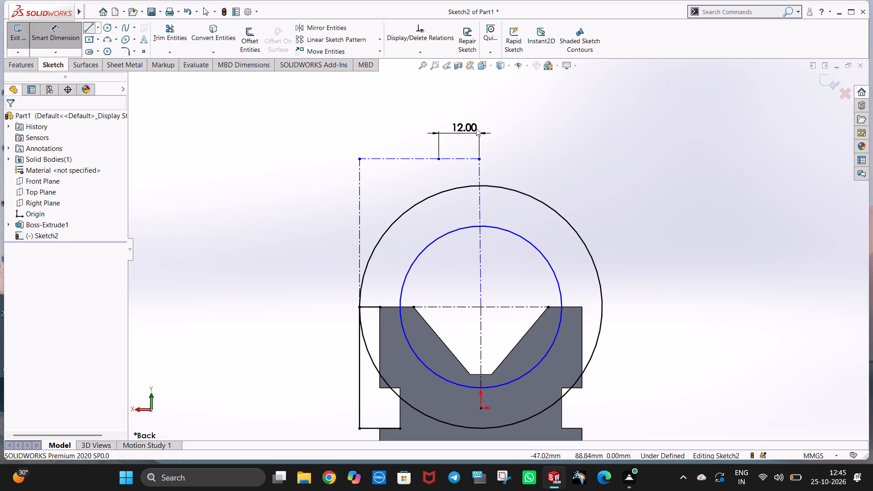
click(438, 160)
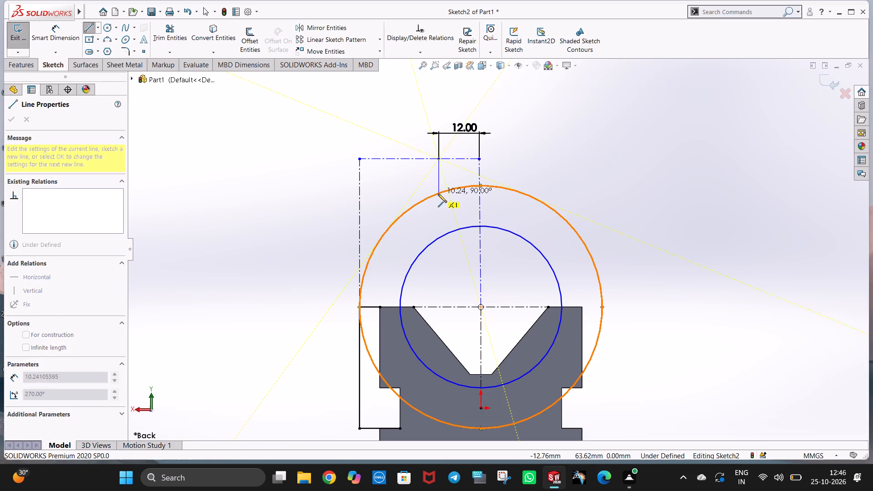
click(438, 194)
key(Escape)
key(Escape)
click(535, 159)
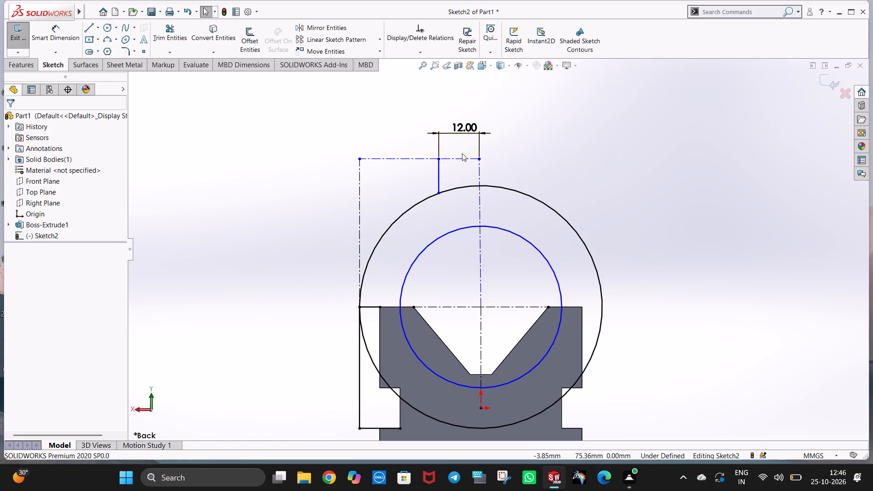
click(330, 122)
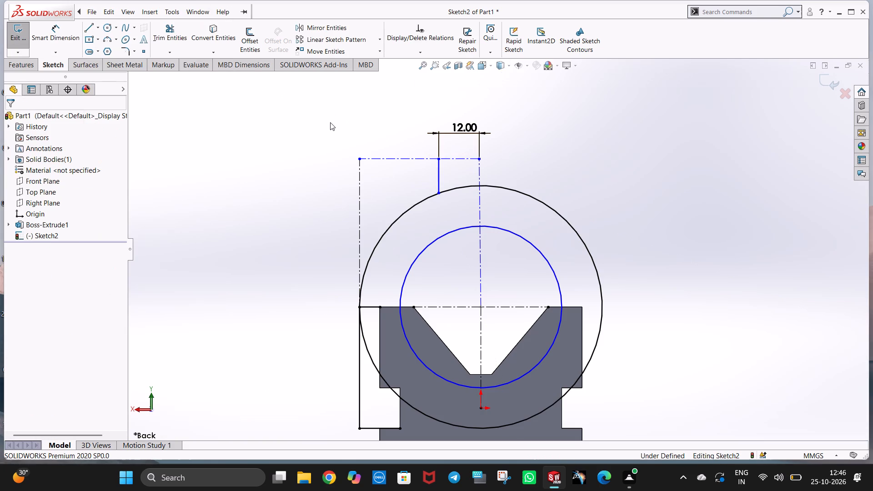
Draw the boss's 24 mm horizontal top line from the vertical line's upper end, and a vertical side about 10 mm down to the outer circle.
click(87, 30)
click(439, 159)
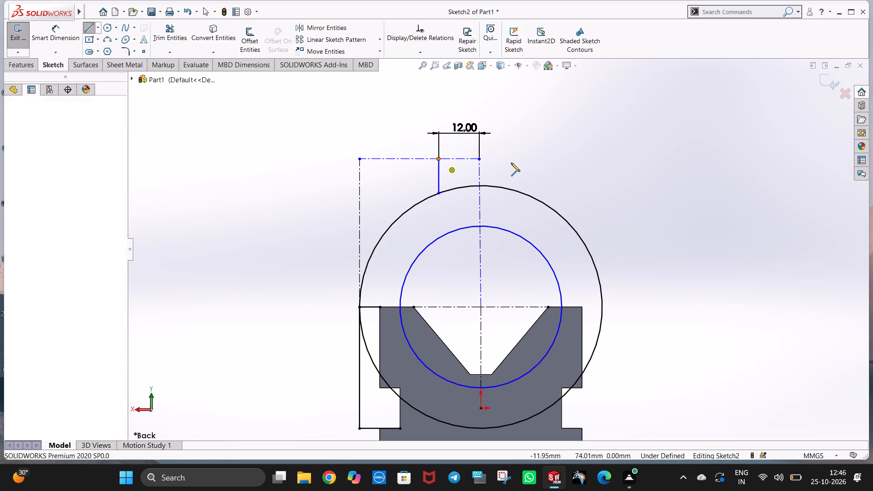
click(517, 159)
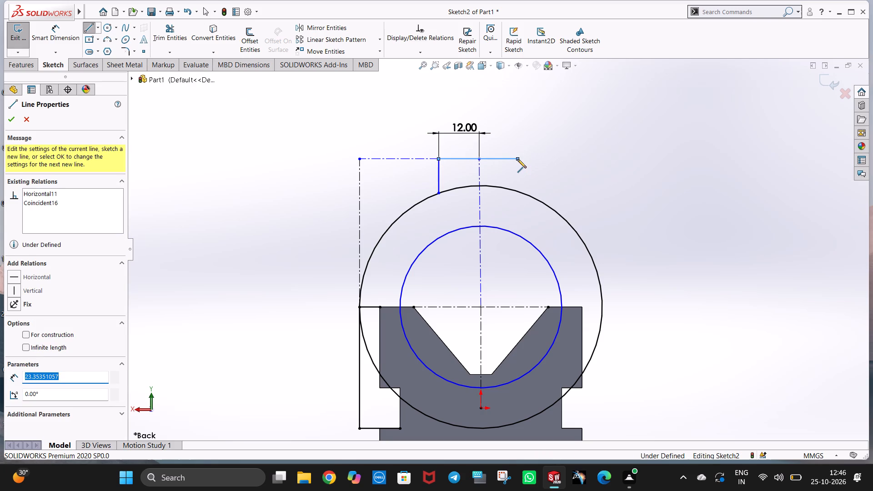
text(24)
key(Return)
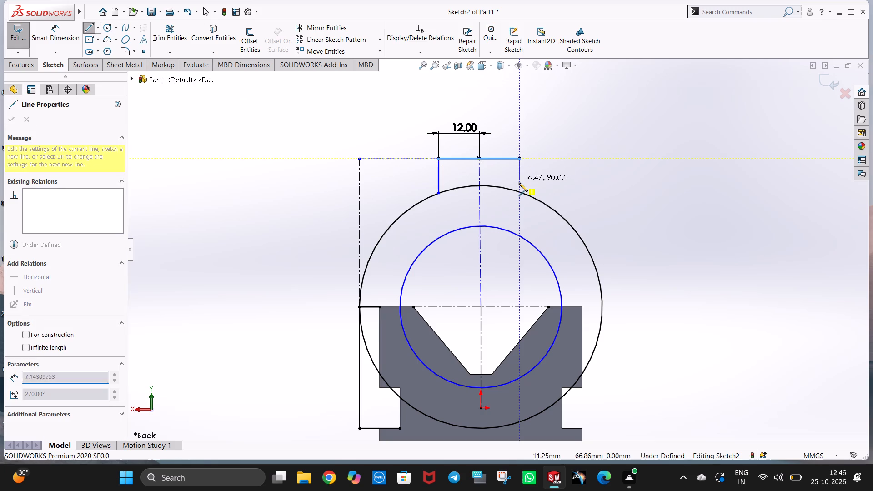
click(519, 193)
key(Escape)
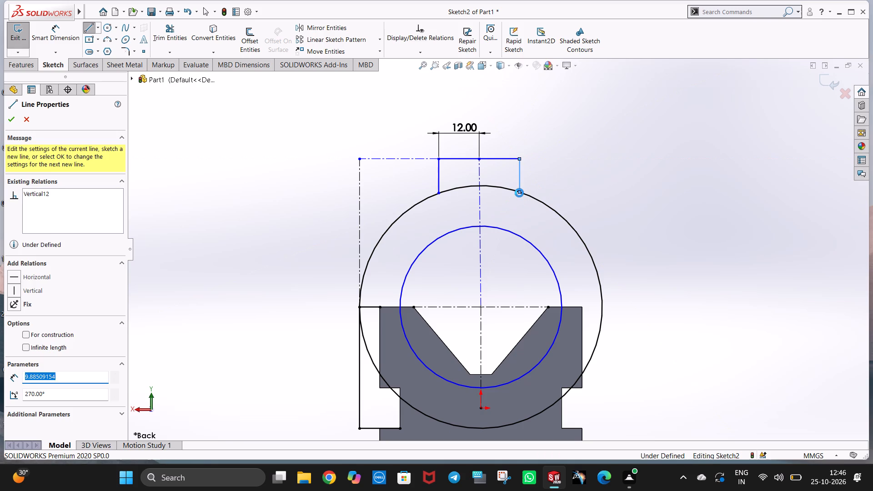
key(Escape)
click(678, 156)
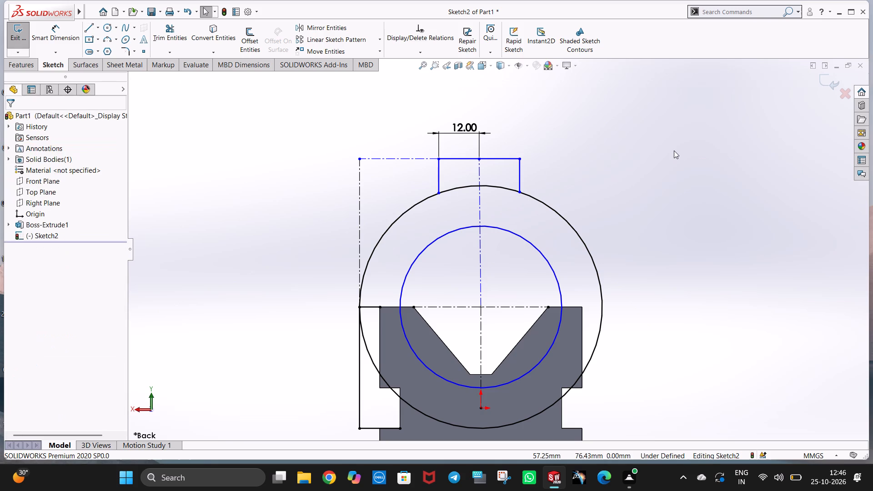
Trim away the inner circle, the outer circle's lower and right-hand portion, and the short horizontal line at the block's upper left corner.
scroll(532, 257, up, 3)
scroll(527, 263, down, 1)
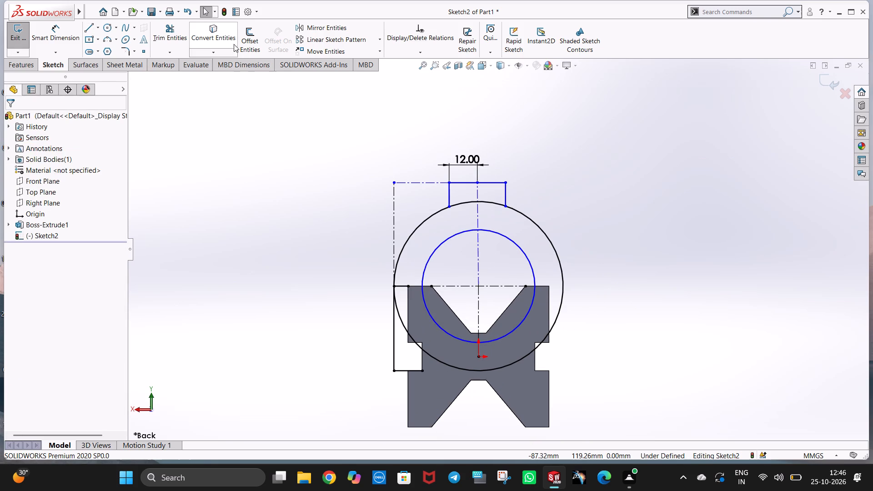
click(181, 36)
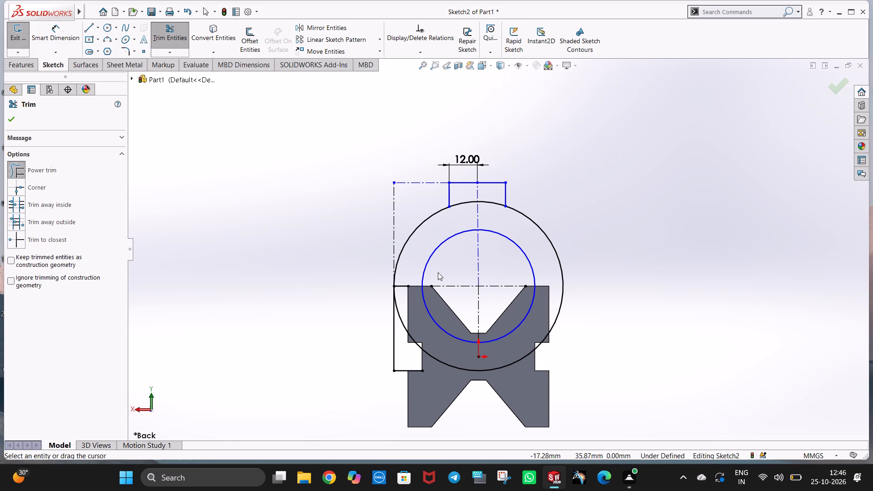
drag(444, 309, 429, 331)
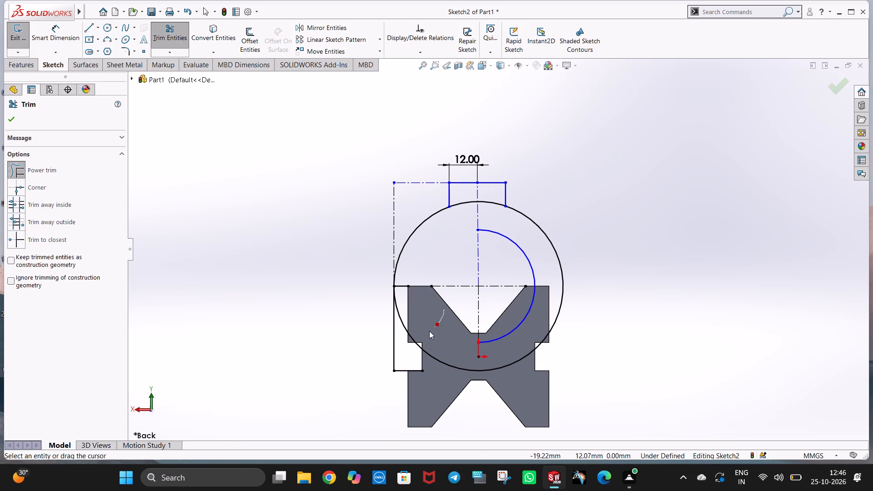
drag(429, 331, 401, 324)
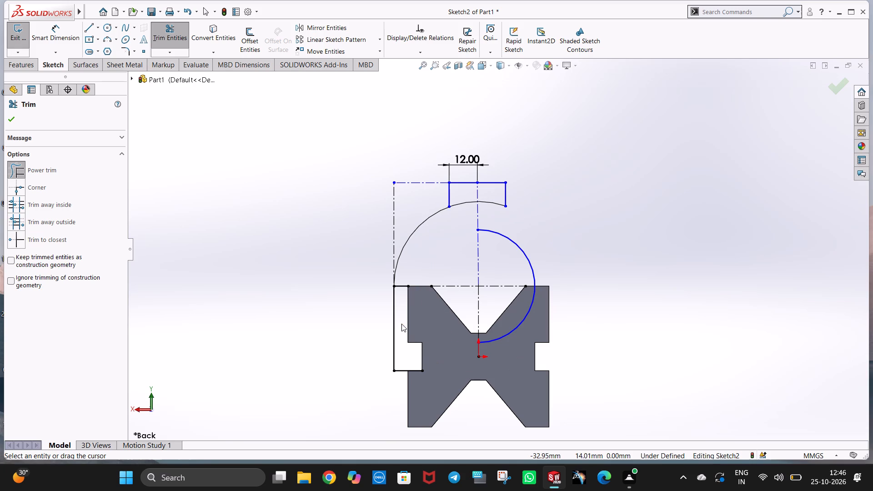
scroll(438, 306, down, 3)
scroll(452, 371, up, 1)
scroll(448, 346, down, 1)
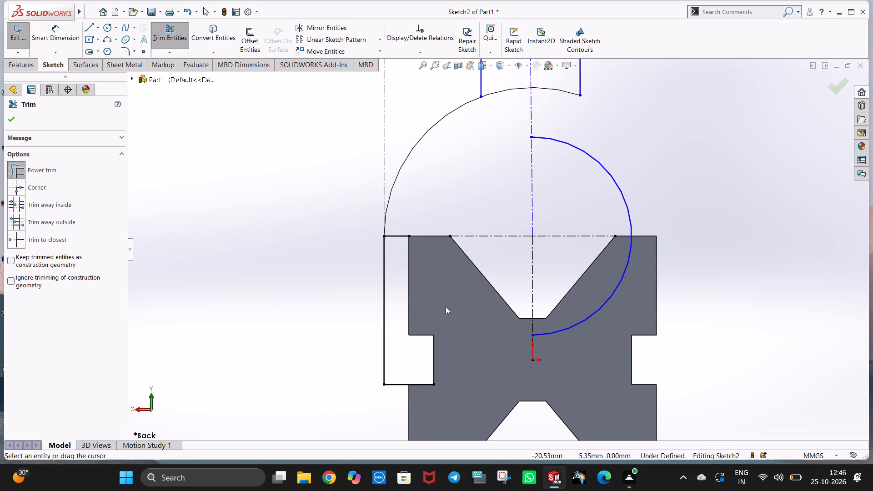
drag(401, 225, 396, 248)
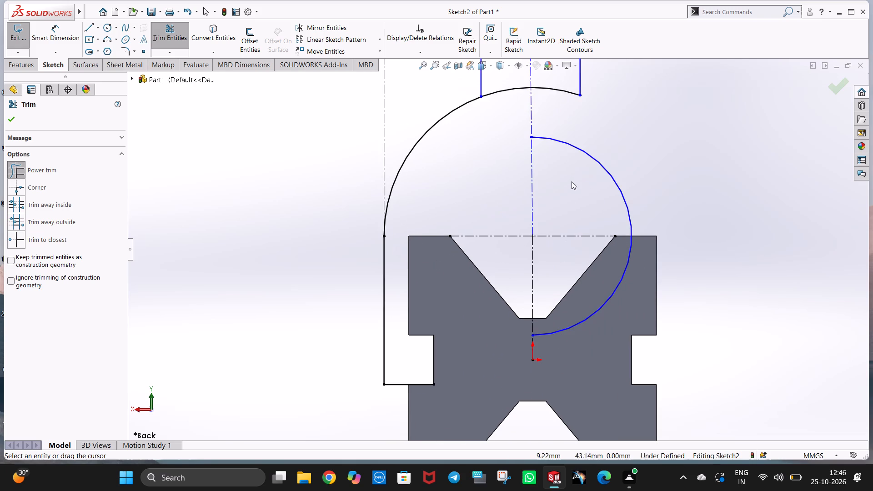
drag(572, 180, 637, 185)
scroll(645, 287, up, 3)
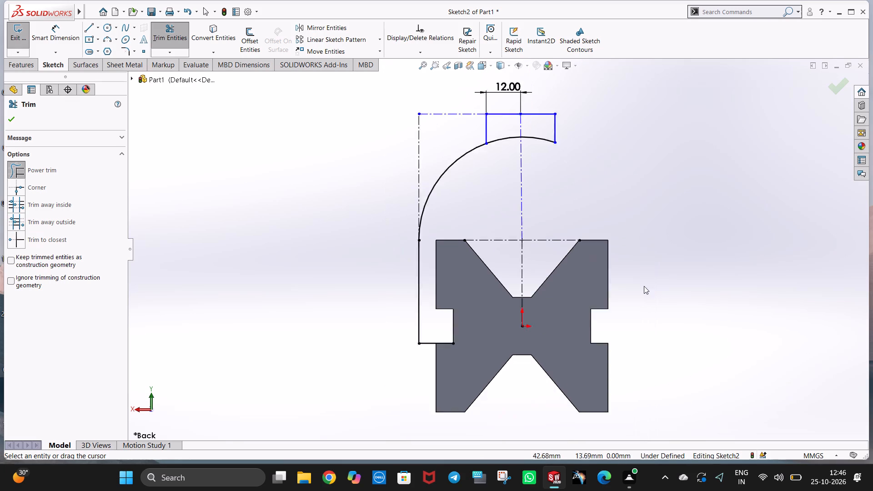
Trim the remaining outer-circle arc between the two vertical sides of the top boss.
scroll(595, 266, down, 1)
drag(473, 155, 475, 128)
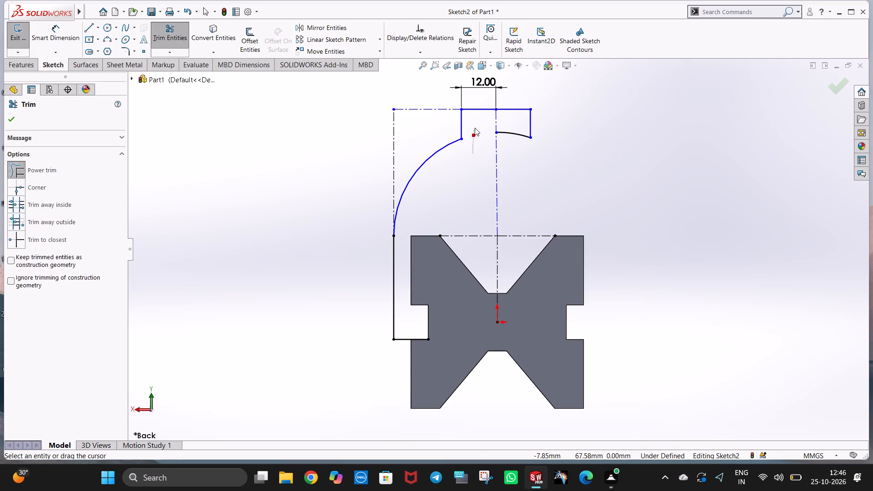
drag(475, 128, 476, 128)
drag(509, 122, 516, 155)
key(Escape)
key(Escape)
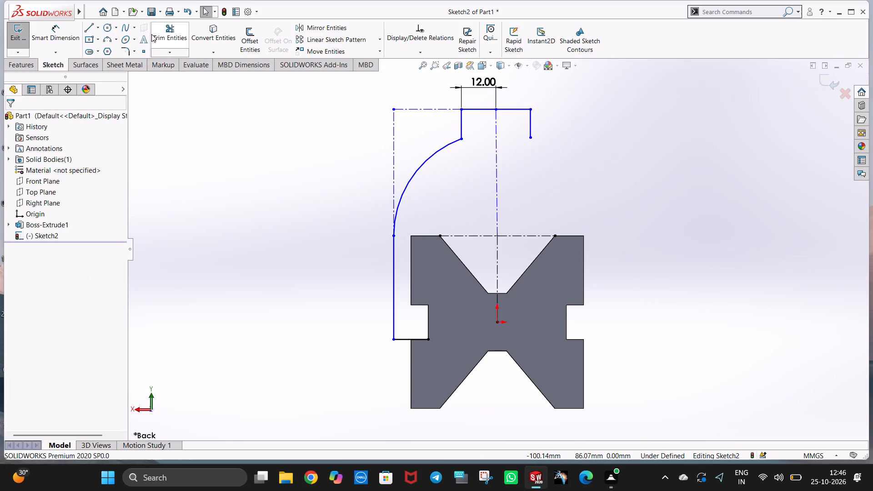
Mirror the left arc, vertical side line and bottom horizontal line about the centerline running up from the circles' centre to the boss.
click(341, 30)
click(437, 153)
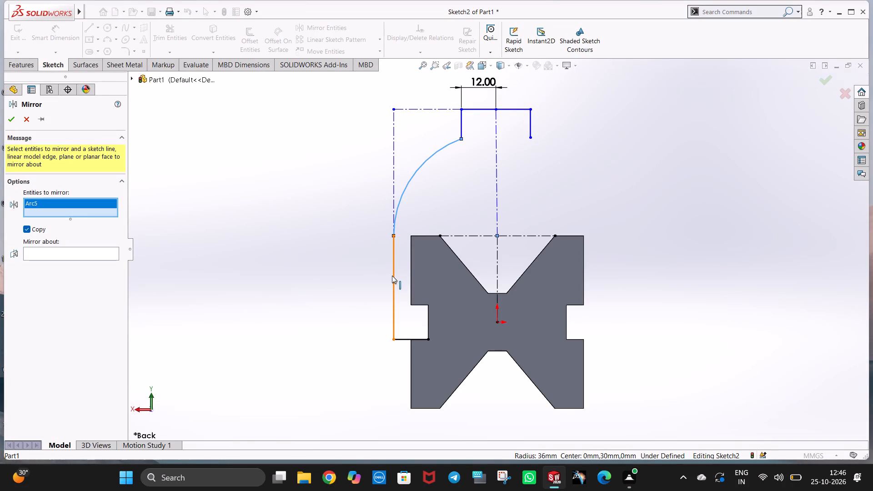
click(392, 276)
click(404, 339)
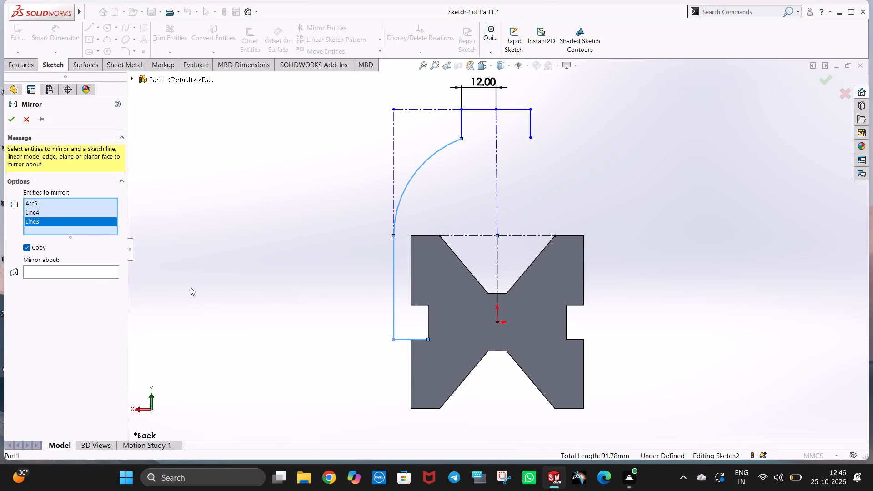
click(94, 273)
click(497, 180)
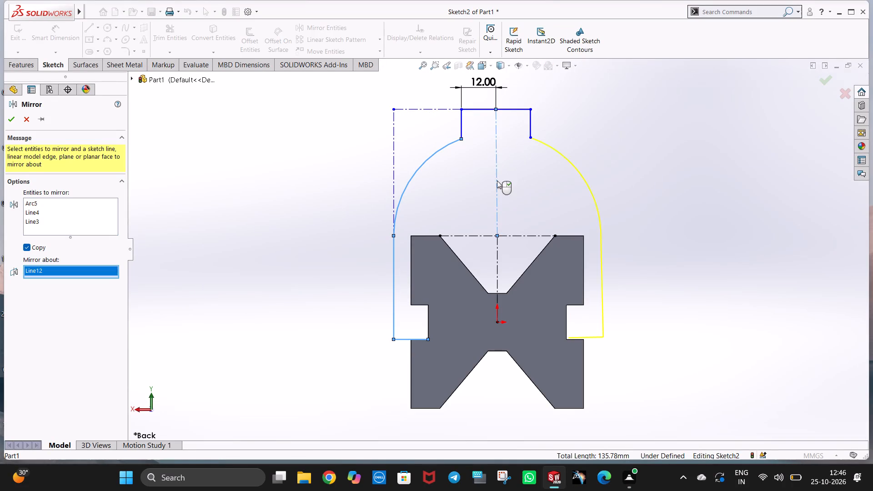
right_click(497, 180)
click(653, 195)
Delete the mirrored bottom line and mirrored side line on the right, keeping the mirrored arc.
scroll(640, 304, down, 1)
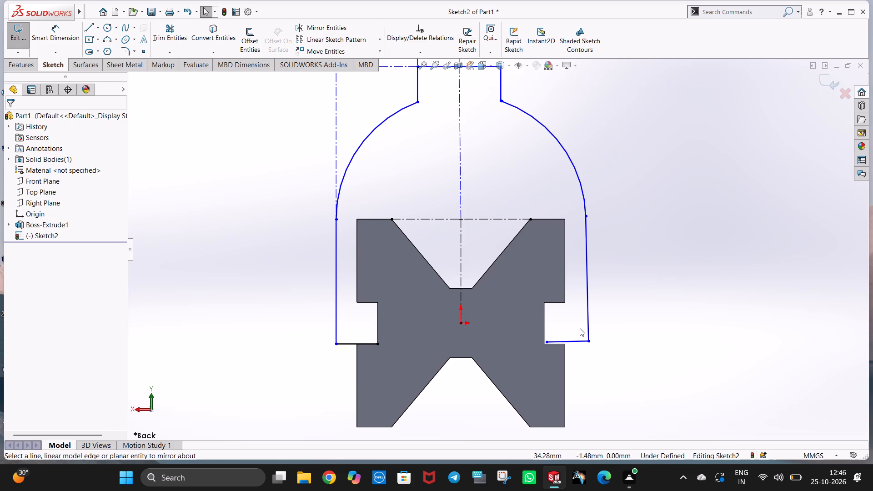
key(ctrl+8)
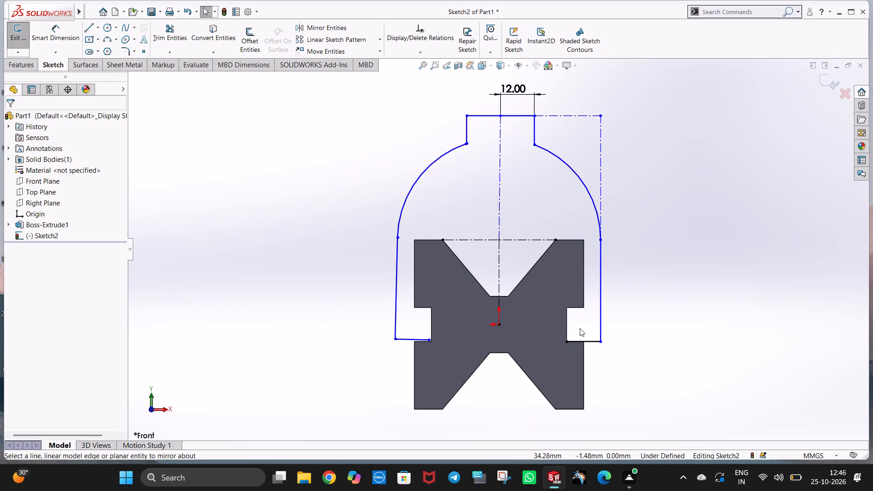
key(ctrl+5)
key(ctrl+7)
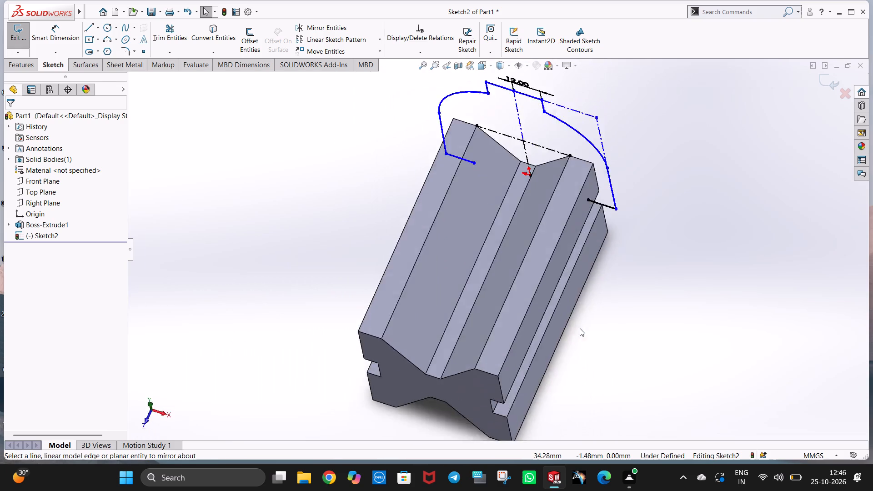
key(ctrl+8)
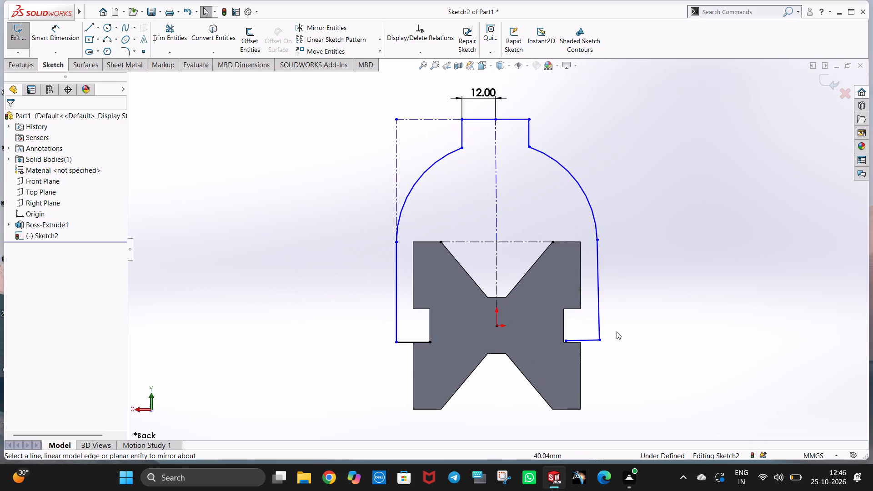
click(592, 342)
key(Delete)
click(597, 293)
key(Delete)
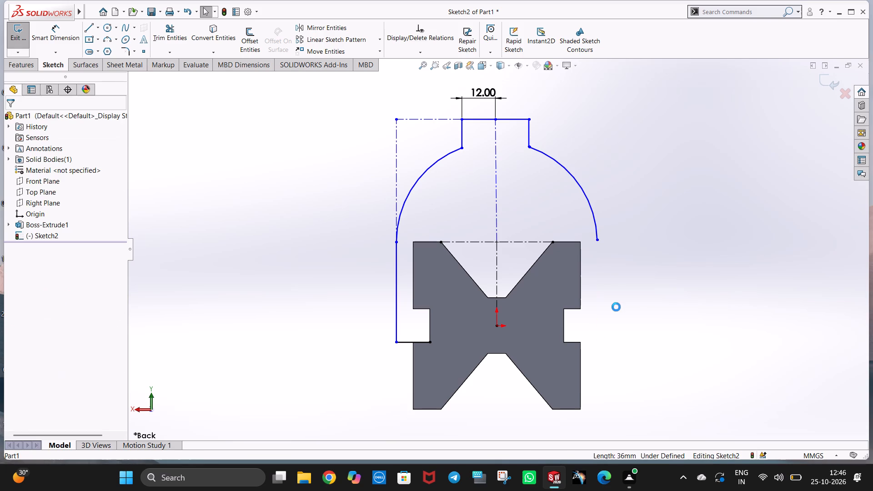
Draw a horizontal line outward from the right notch's lower inner corner, and a line from its outer end up to the mirrored arc's lower end.
click(85, 24)
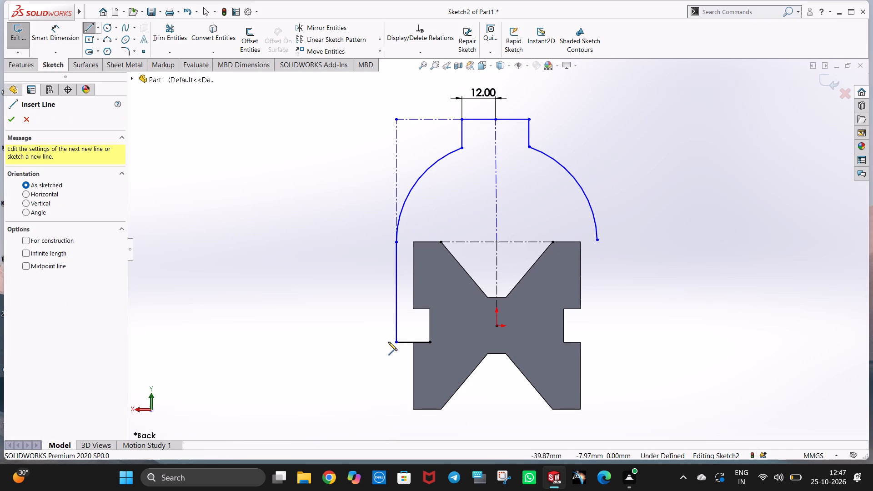
click(565, 341)
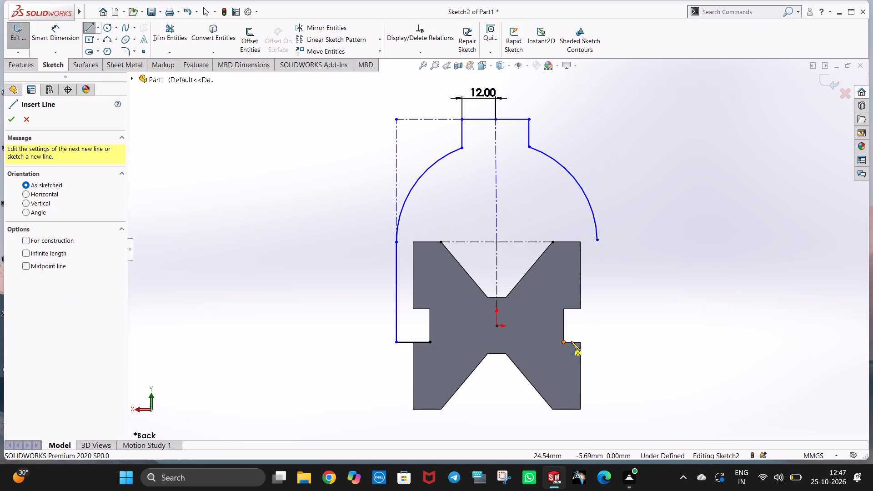
click(598, 341)
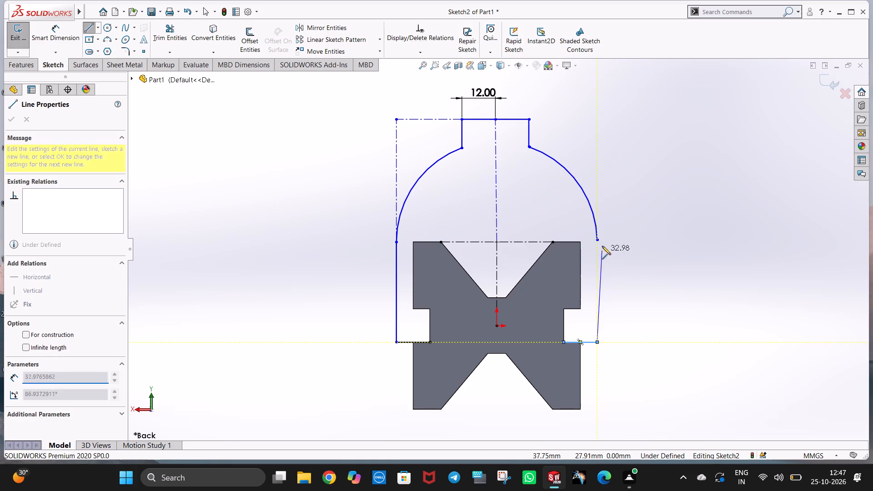
click(597, 240)
key(Escape)
key(Escape)
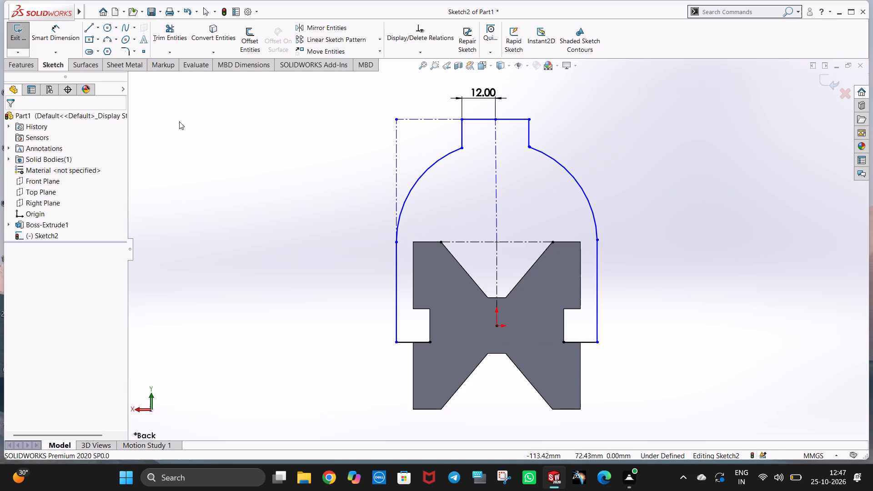
Draw connected lines along the block's edges from the left notch's lower inner corner, over the upper V-groove, to the right notch's lower inner corner.
click(90, 30)
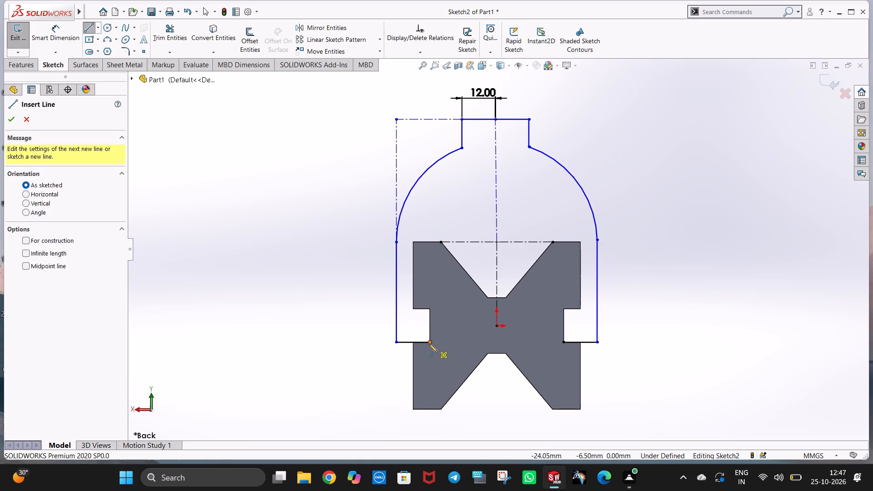
click(429, 343)
click(429, 309)
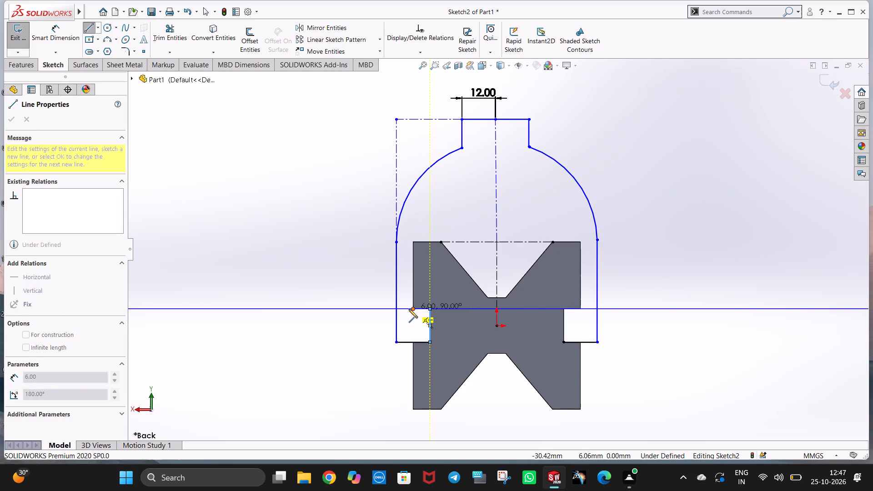
click(412, 310)
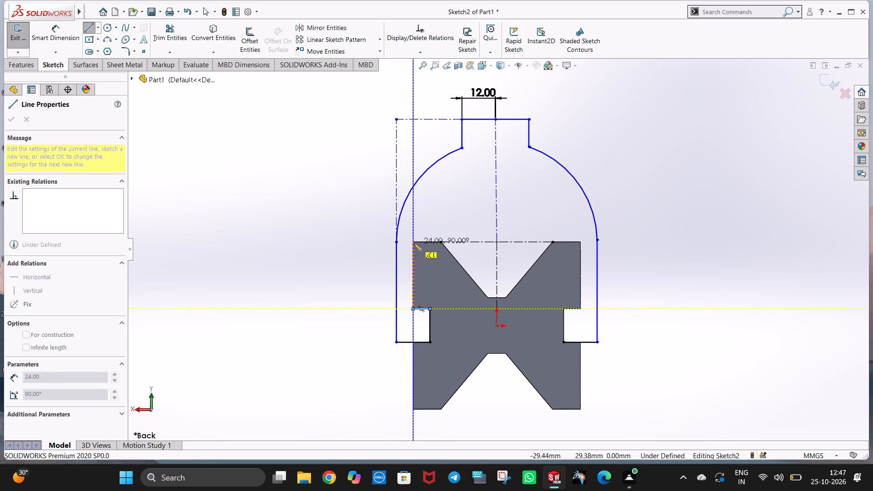
click(414, 243)
click(442, 243)
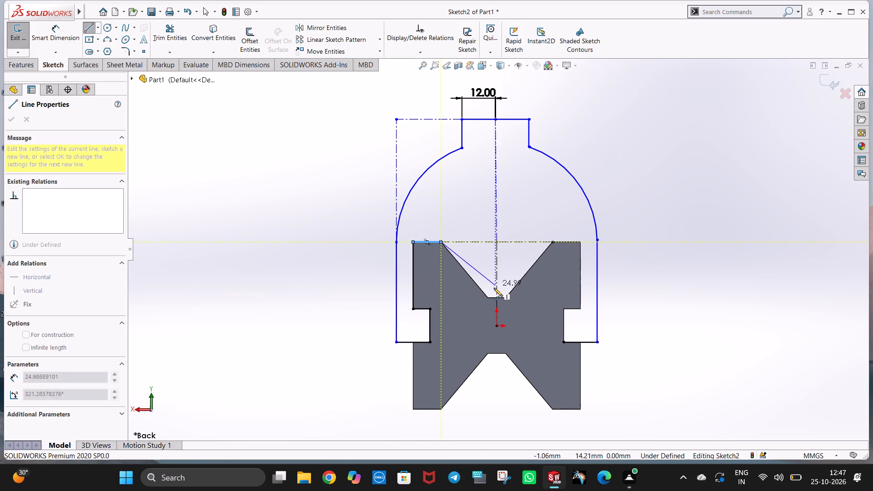
click(489, 299)
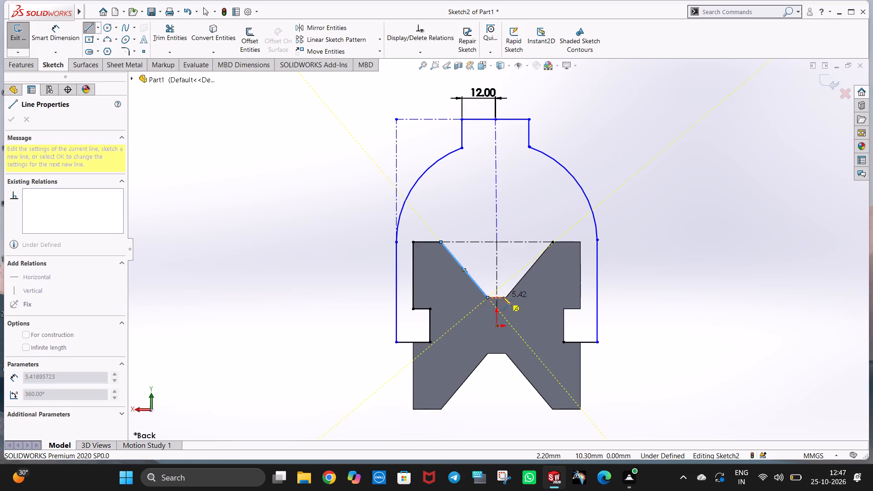
click(506, 299)
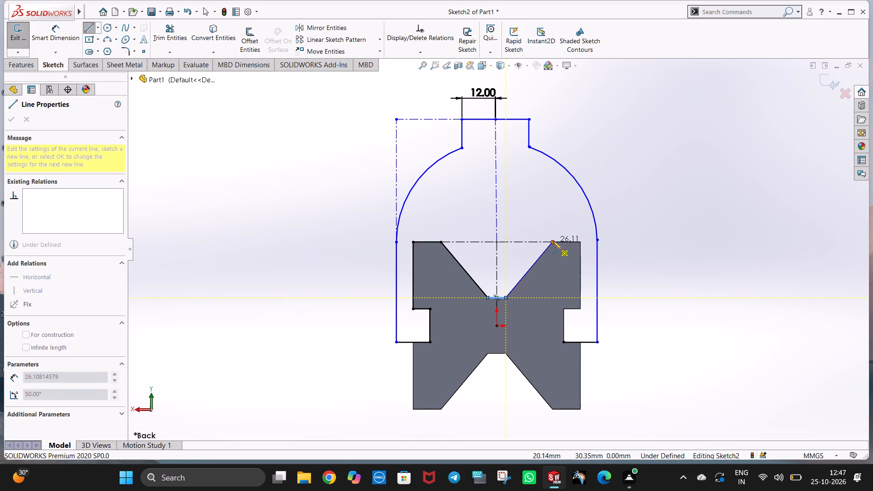
click(553, 241)
click(581, 242)
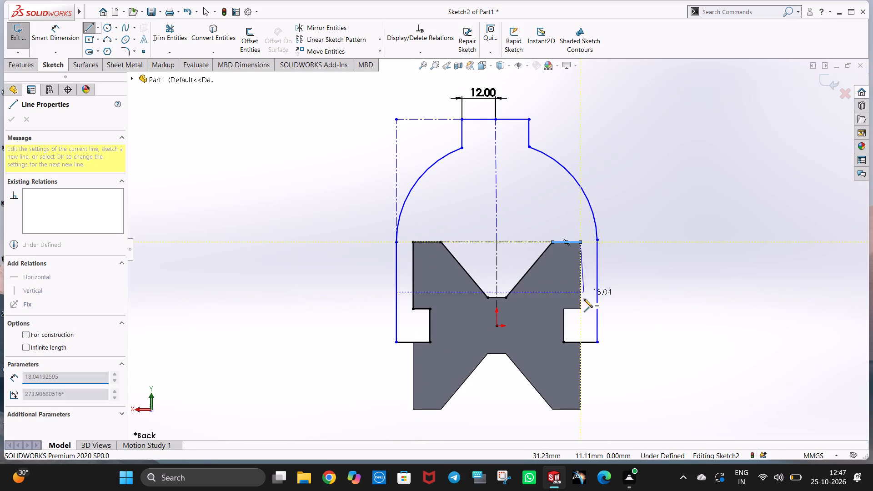
click(579, 309)
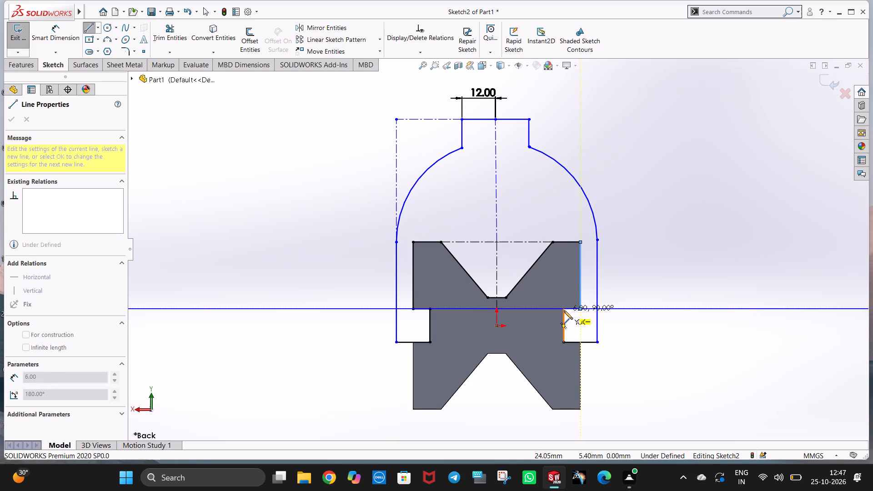
click(562, 310)
click(563, 341)
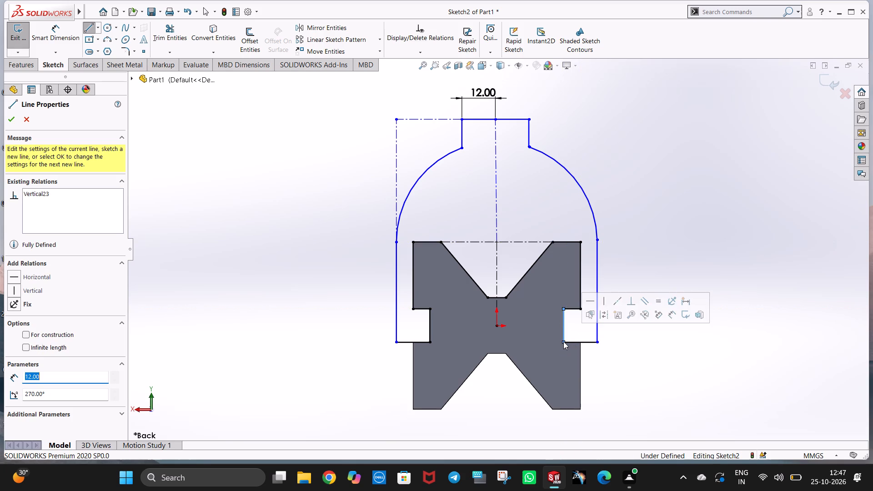
key(Escape)
key(Escape)
key(Escape)
click(690, 292)
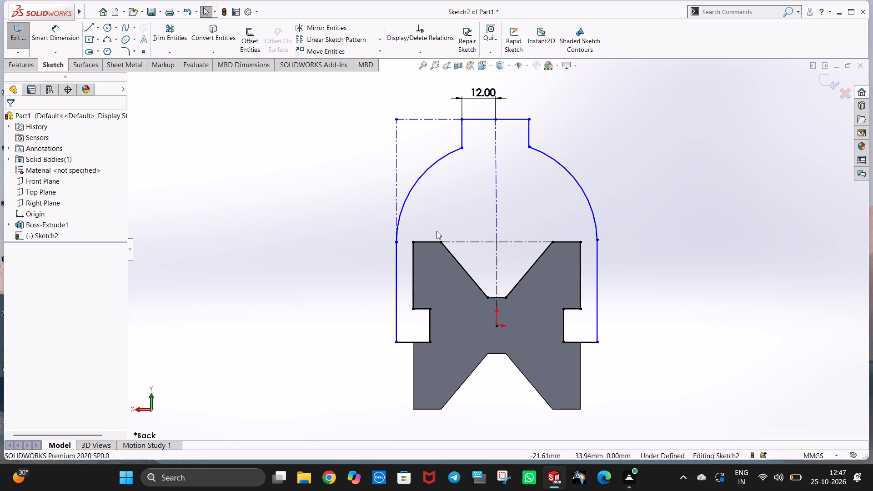
Dimension the full height of the profile's outer left line, from the boss-top level to the lower end.
click(54, 34)
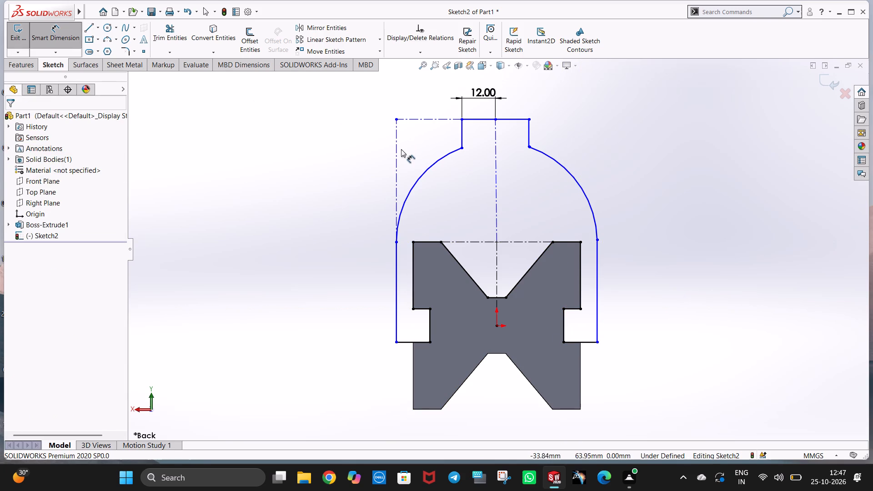
click(398, 161)
click(452, 188)
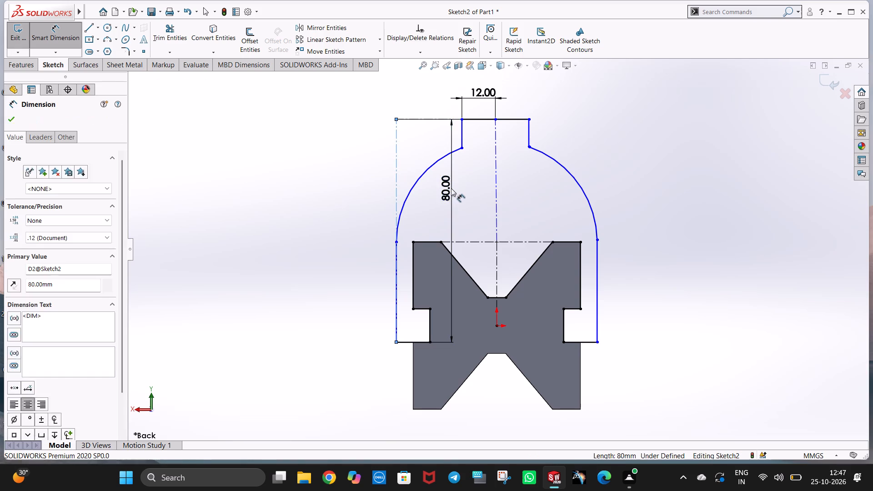
click(414, 177)
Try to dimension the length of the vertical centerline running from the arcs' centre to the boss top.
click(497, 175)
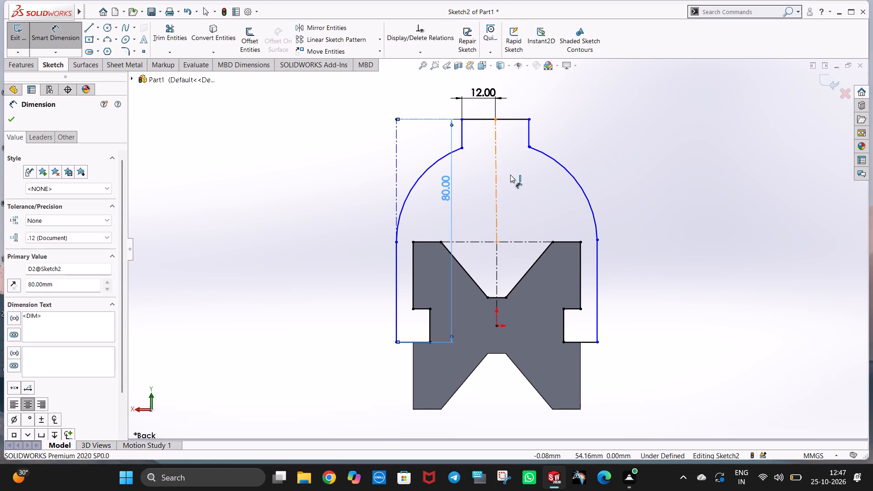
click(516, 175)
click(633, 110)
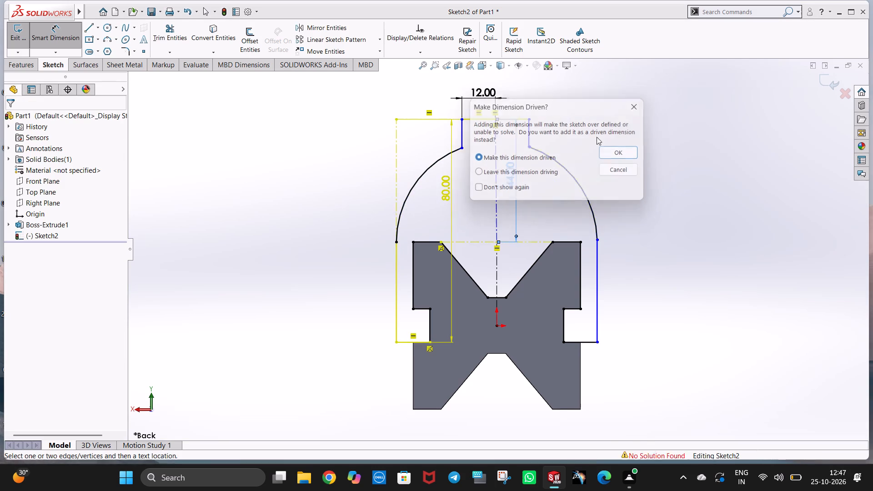
Dimension the right arc's radius.
click(557, 163)
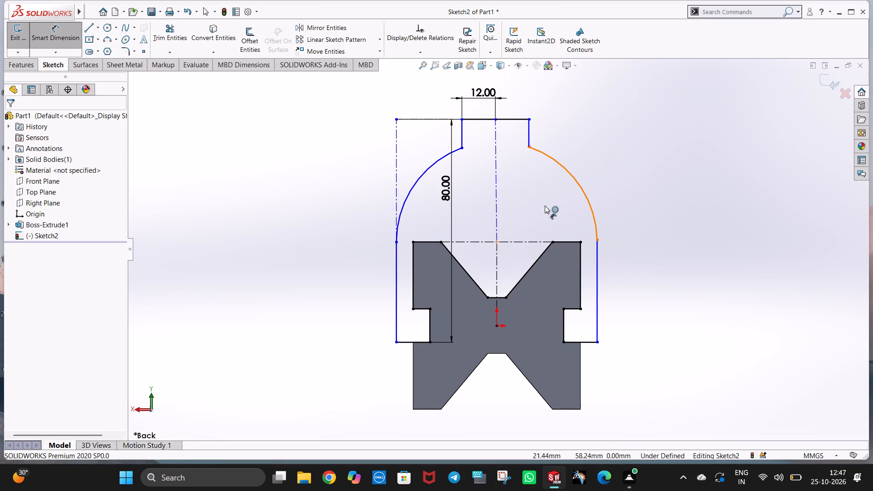
click(545, 205)
click(507, 191)
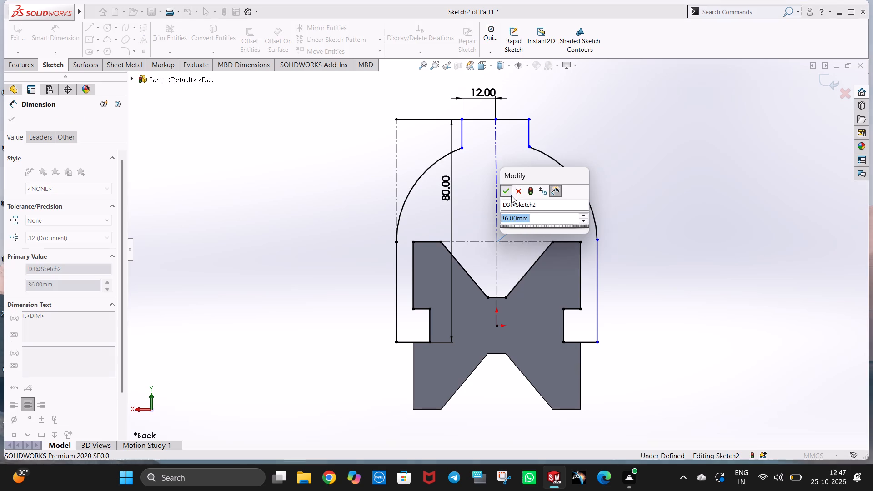
Dimension the length of the vertical side line below the right arc.
click(596, 277)
click(612, 274)
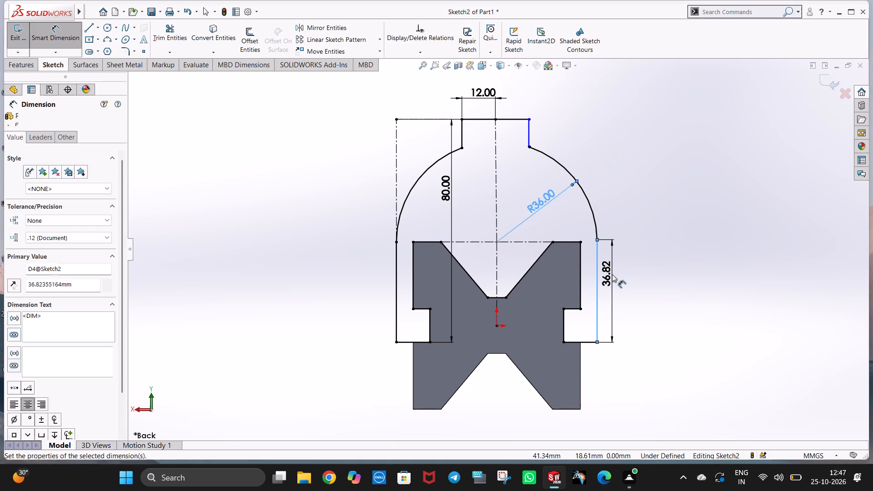
click(571, 261)
click(586, 181)
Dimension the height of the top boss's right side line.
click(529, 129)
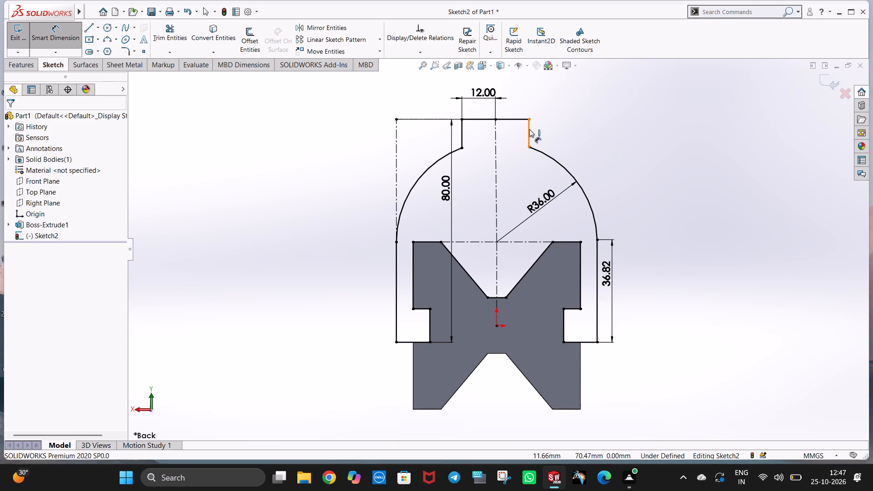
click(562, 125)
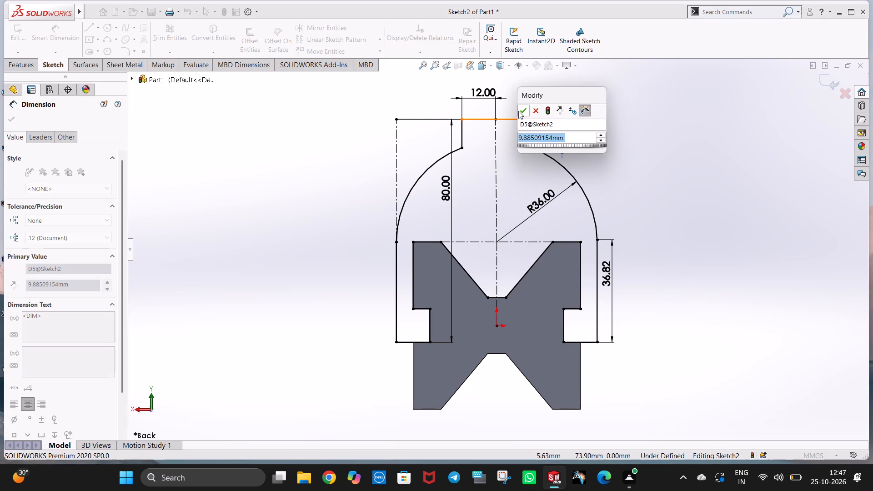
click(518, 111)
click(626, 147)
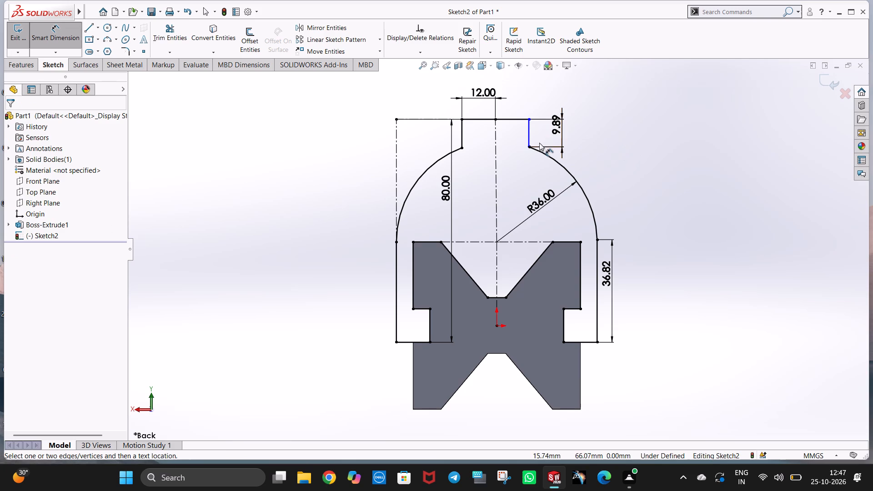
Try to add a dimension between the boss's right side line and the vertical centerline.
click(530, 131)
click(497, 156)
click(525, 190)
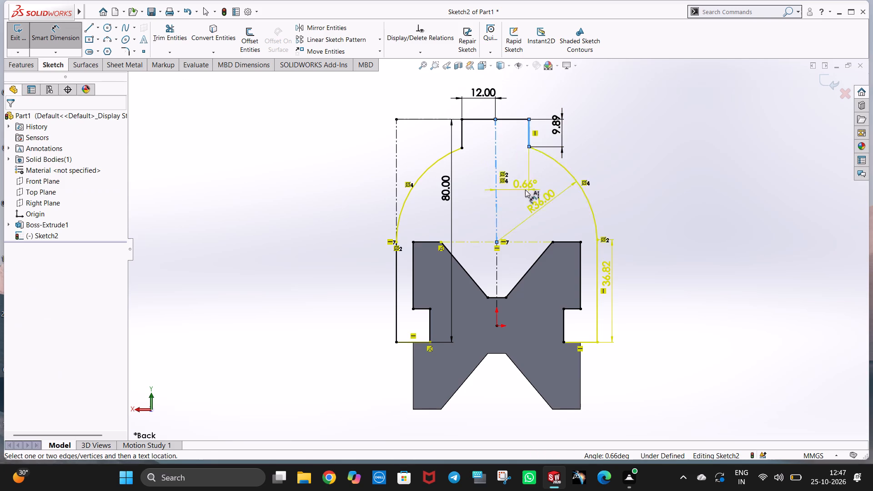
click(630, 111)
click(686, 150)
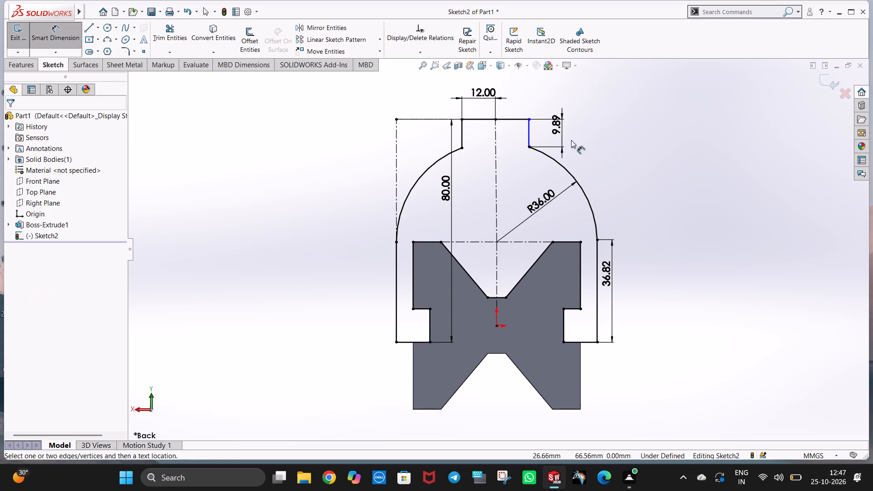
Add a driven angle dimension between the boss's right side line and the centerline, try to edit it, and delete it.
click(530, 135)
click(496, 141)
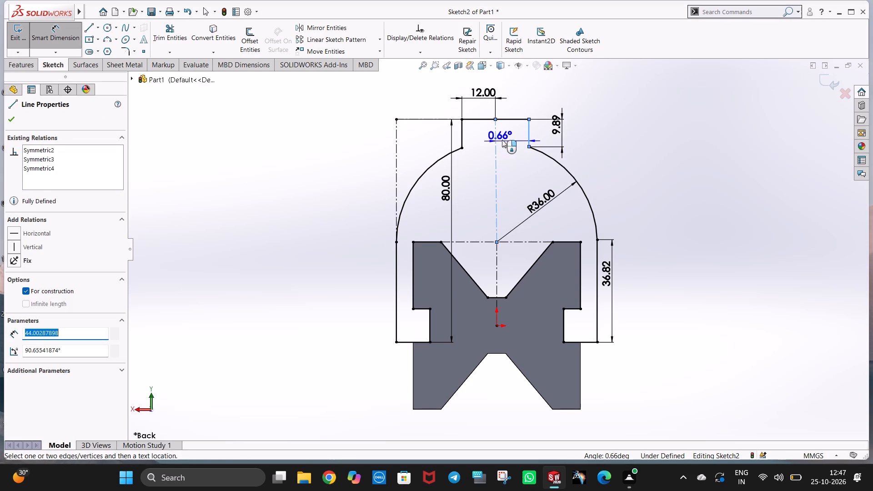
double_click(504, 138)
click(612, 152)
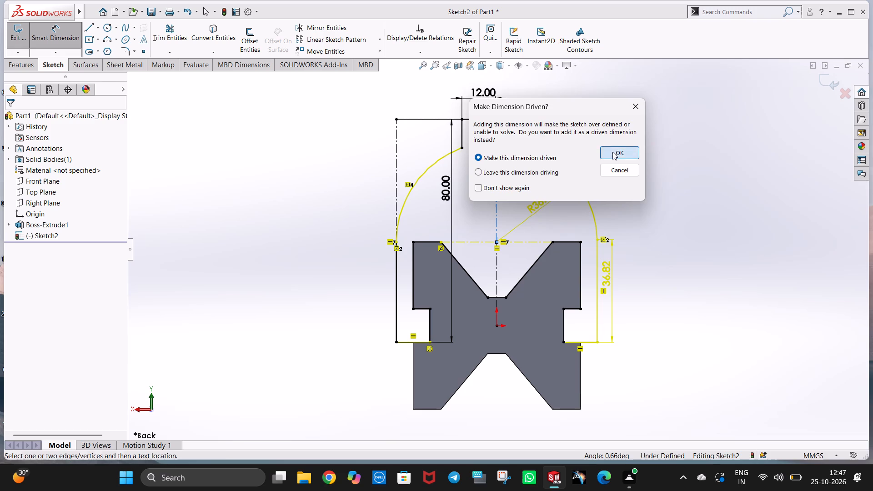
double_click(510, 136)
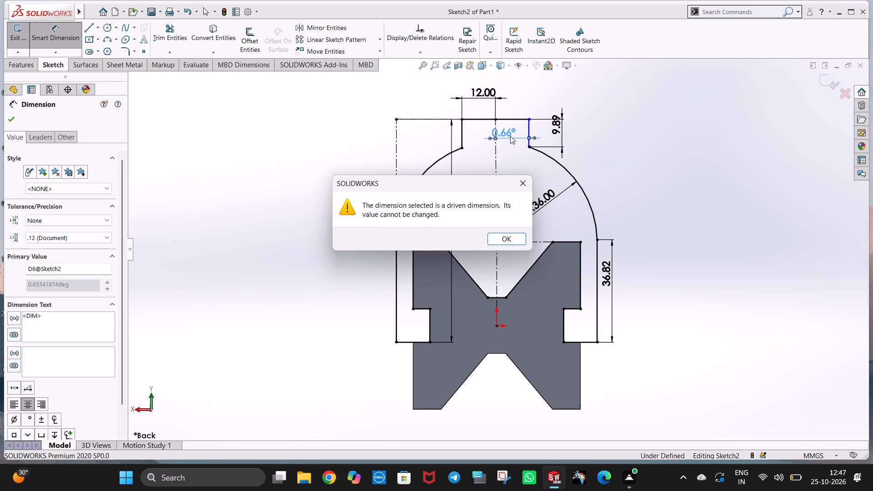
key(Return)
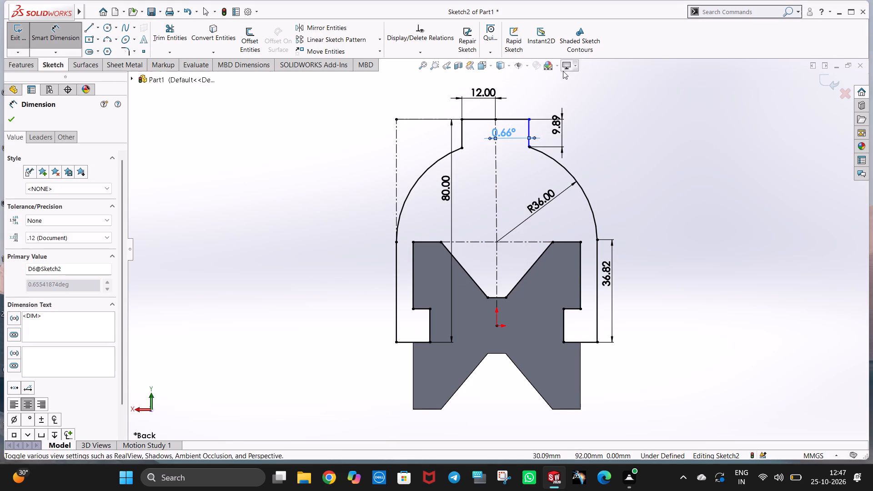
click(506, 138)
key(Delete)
Delete the top boss's right side line.
click(528, 137)
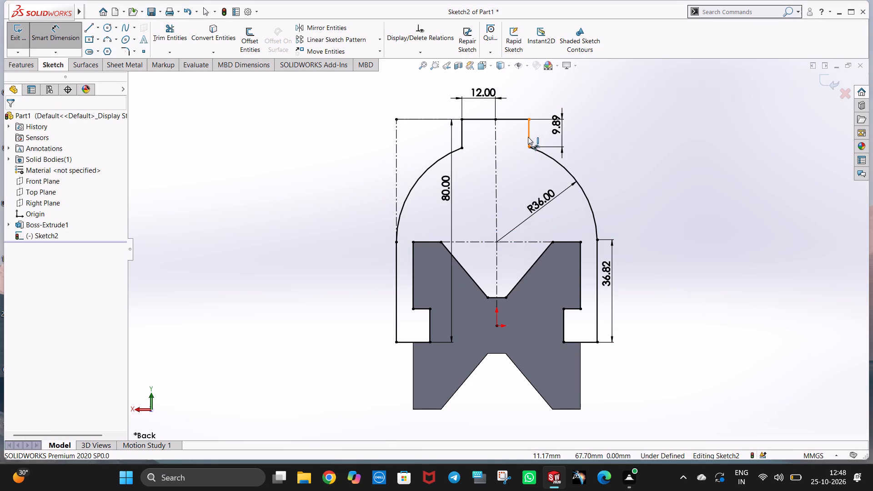
key(Delete)
click(562, 125)
click(378, 240)
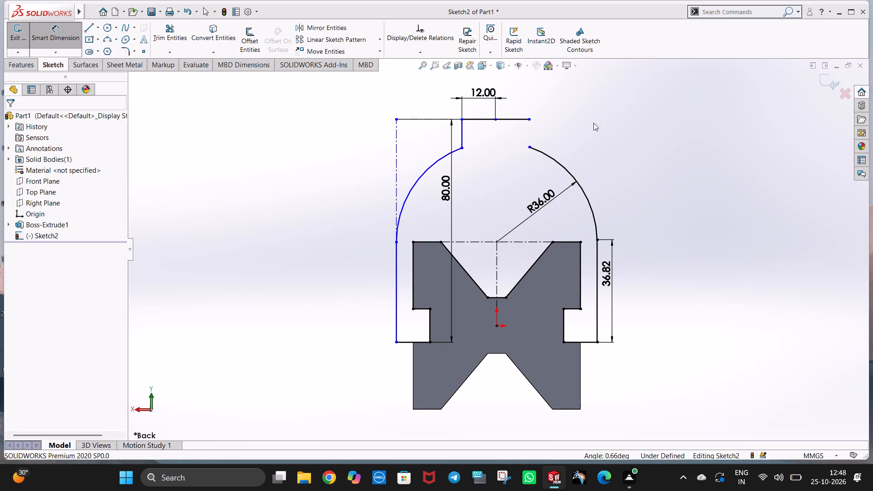
click(518, 118)
key(Escape)
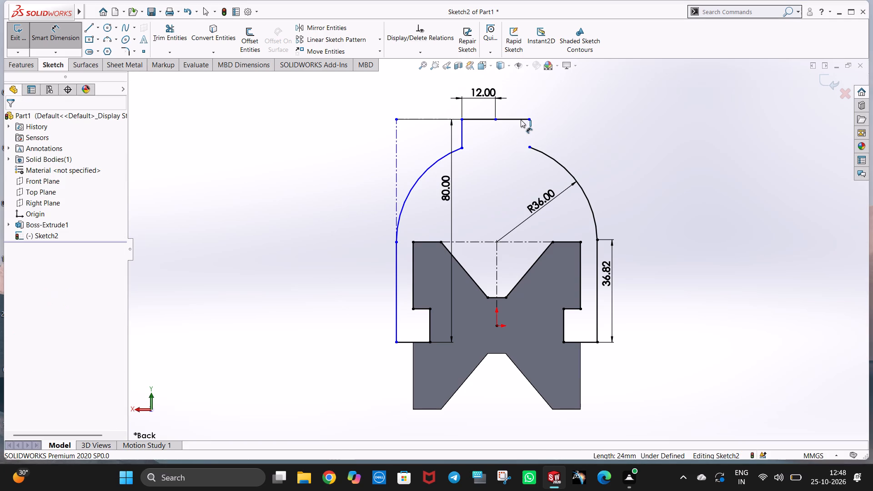
Redraw the boss's right side as a line from the top line's right end to the right arc's upper end.
click(87, 27)
click(529, 119)
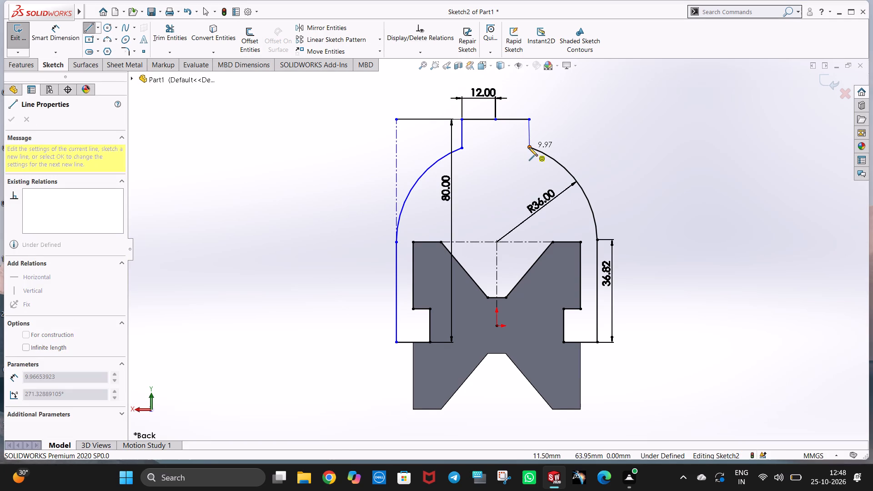
click(529, 147)
key(Escape)
key(Escape)
key(Escape)
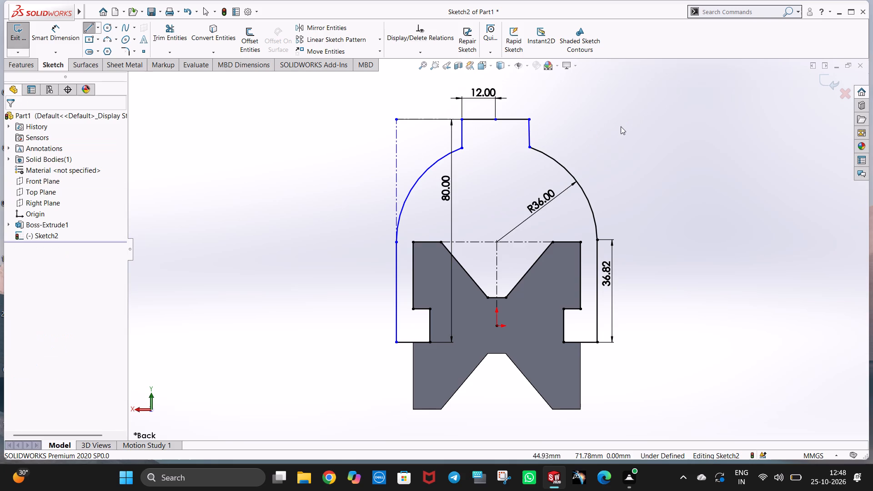
click(620, 127)
Dimension the vertical height of the redrawn right side line of the top boss.
click(56, 30)
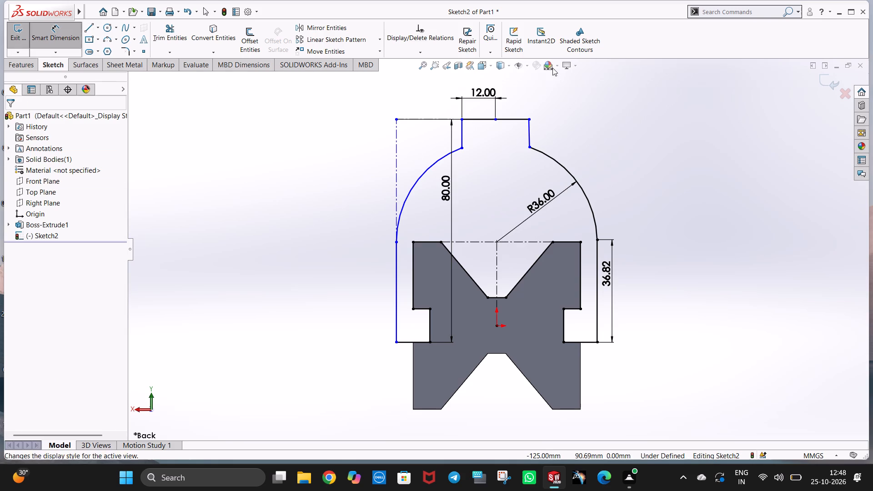
click(530, 138)
click(570, 132)
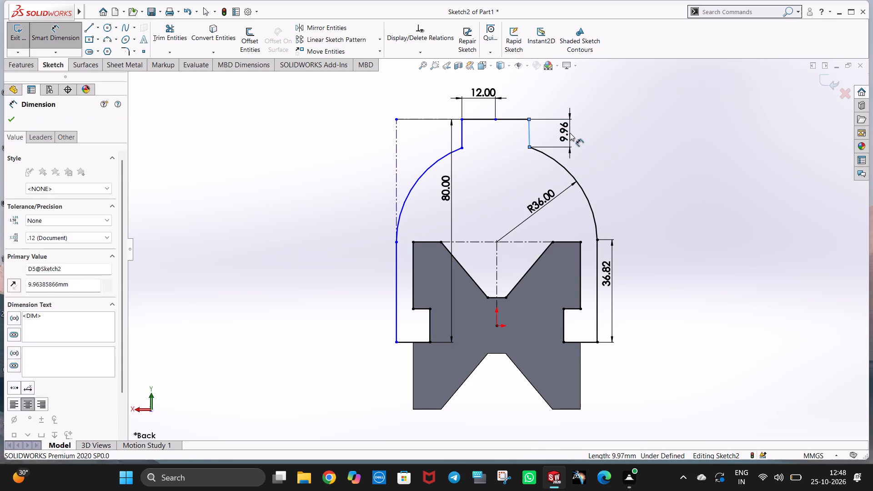
click(533, 115)
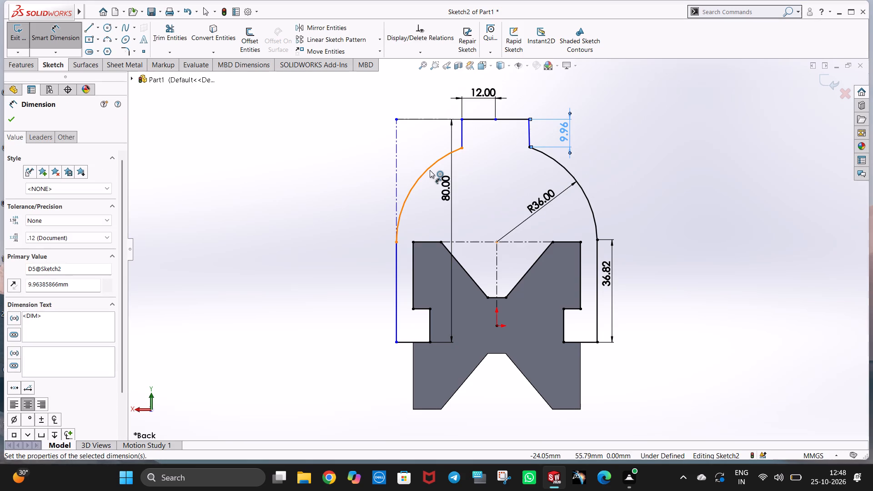
Dimension the left arc of the clamp profile with a 36 mm radius.
click(430, 170)
click(485, 206)
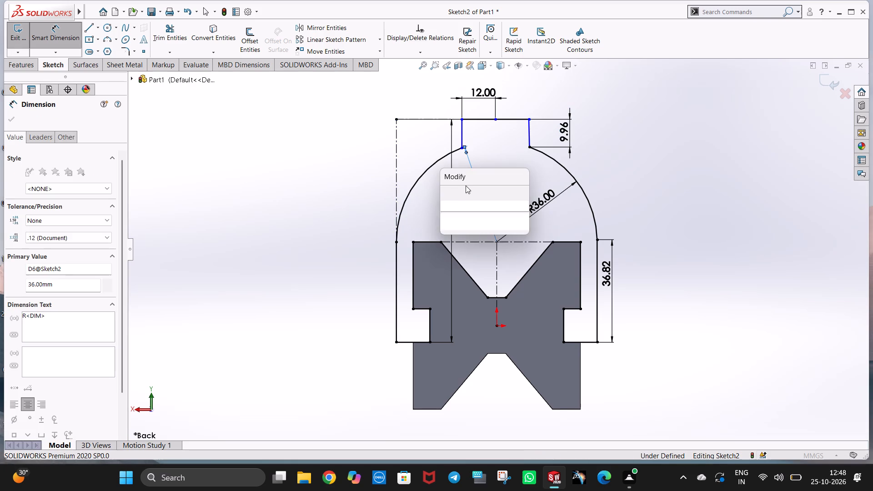
click(446, 191)
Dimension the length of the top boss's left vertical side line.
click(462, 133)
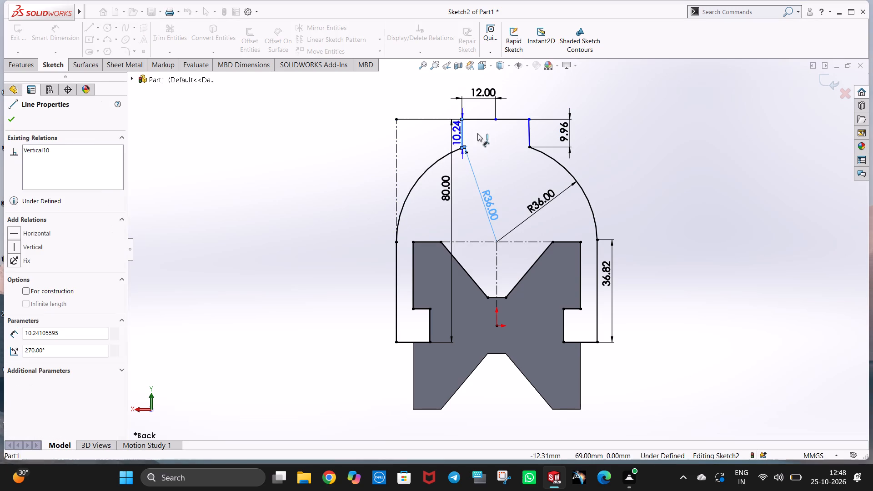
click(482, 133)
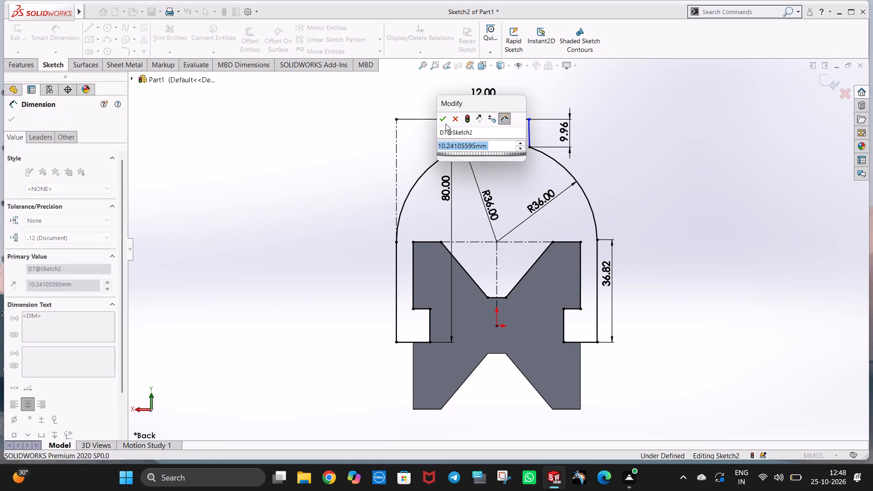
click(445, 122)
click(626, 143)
Delete the top boss's right side line together with its height dimension.
click(571, 135)
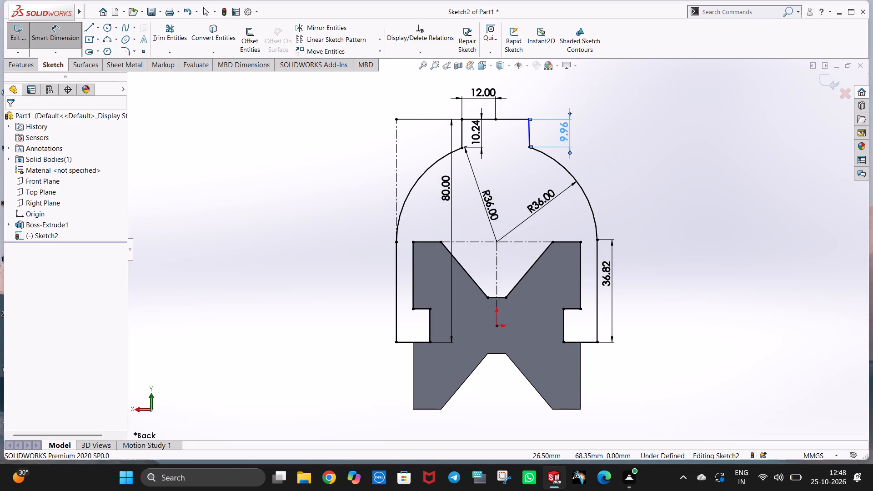
key(Delete)
click(529, 137)
key(Delete)
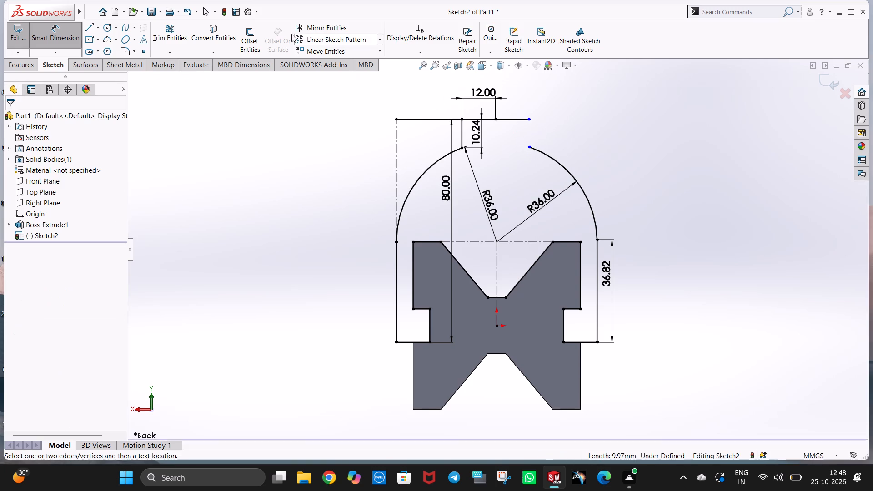
Mirror the top boss's left side line about the vertical centerline to form the right side.
click(351, 26)
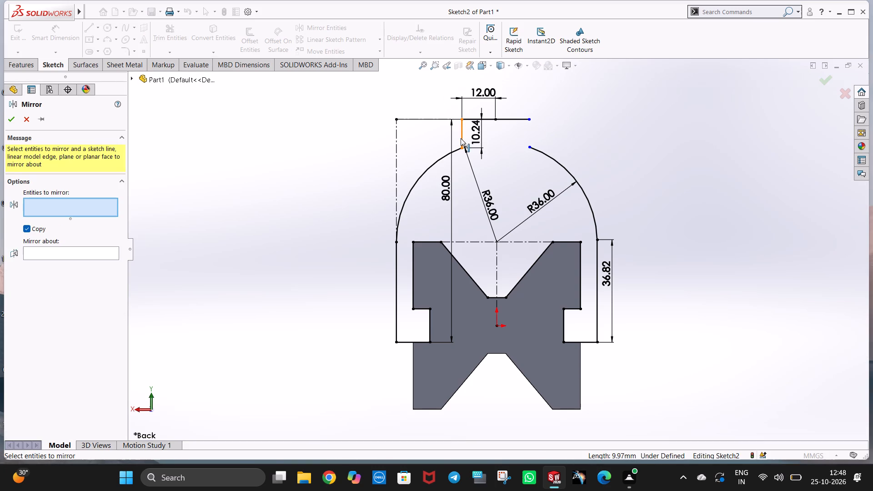
click(461, 138)
click(99, 254)
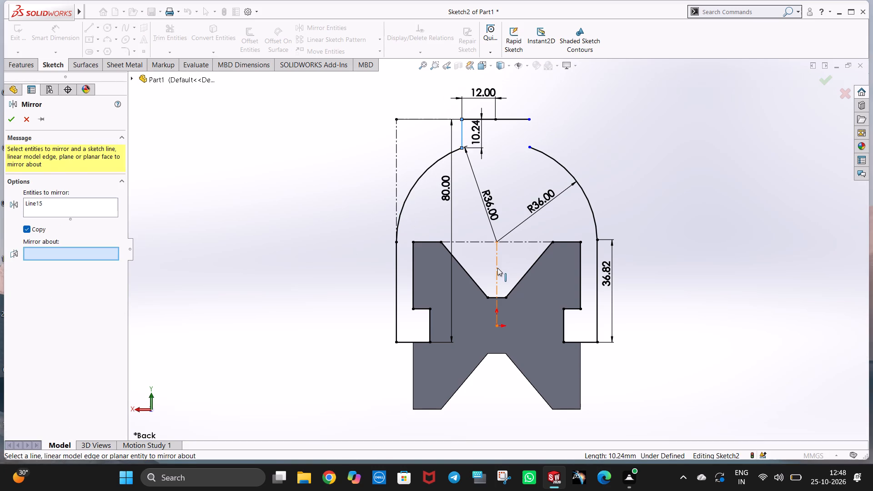
click(498, 268)
right_click(498, 266)
click(610, 162)
Delete the solid horizontal line across the top of the boss.
scroll(559, 155, down, 4)
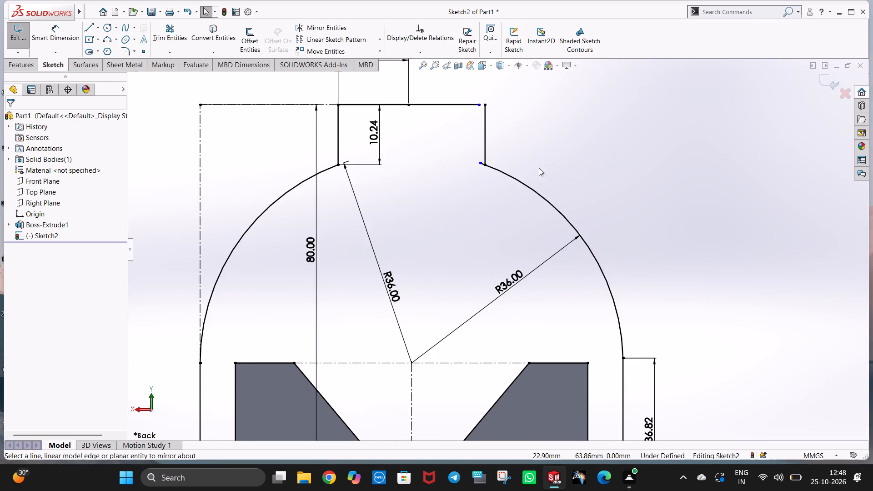
scroll(492, 186, down, 3)
scroll(495, 175, up, 4)
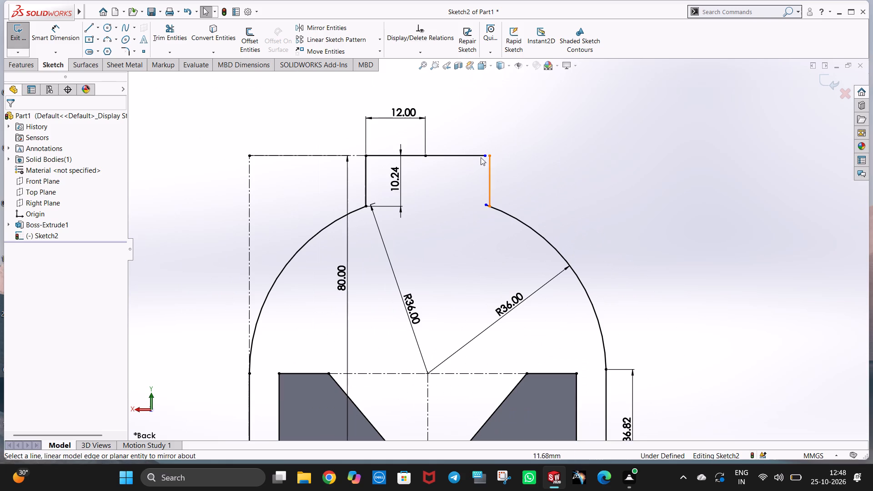
scroll(458, 300, up, 2)
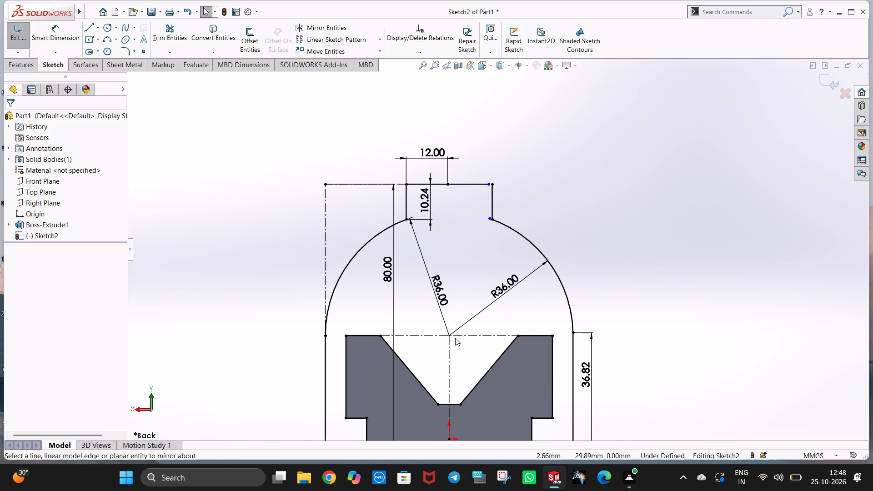
click(449, 361)
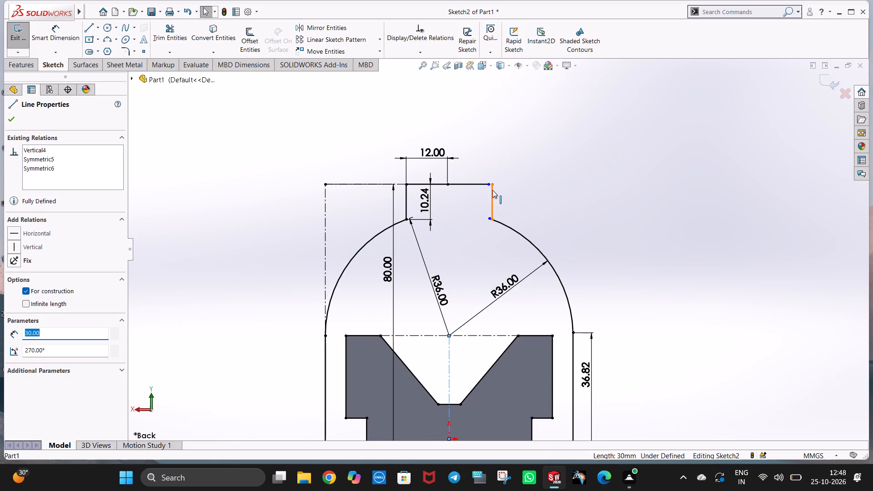
key(Escape)
click(532, 185)
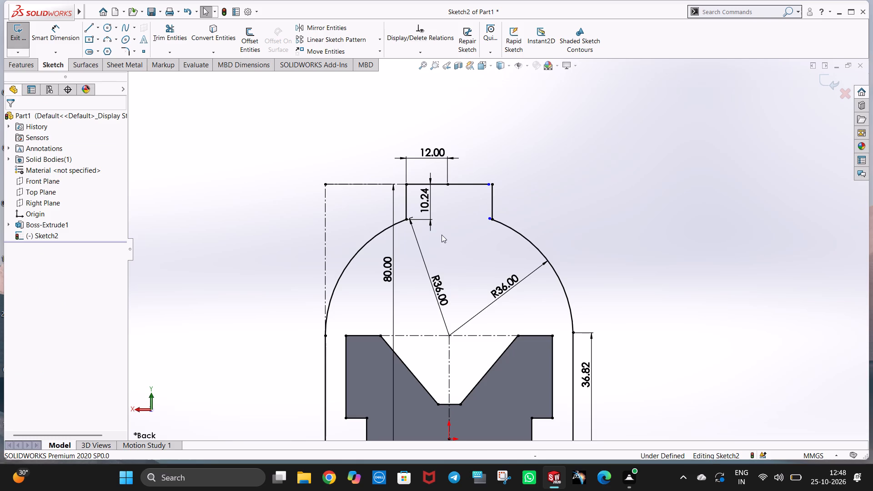
scroll(442, 235, down, 3)
click(496, 151)
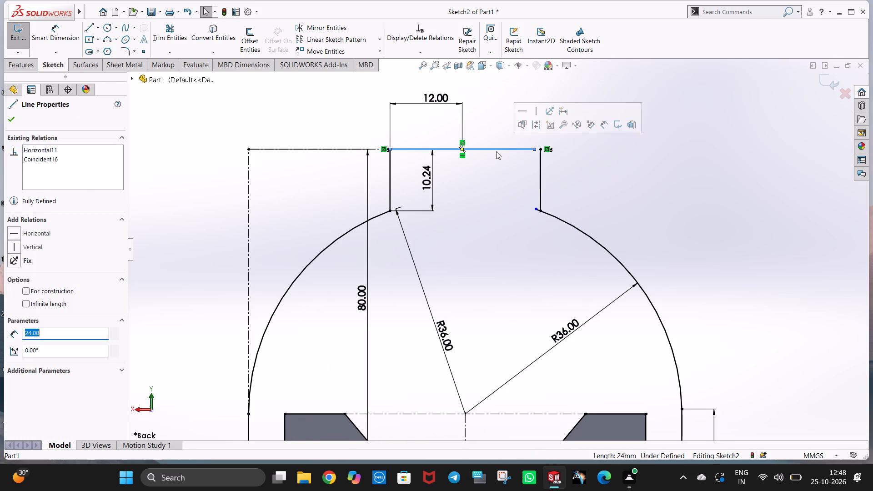
key(Delete)
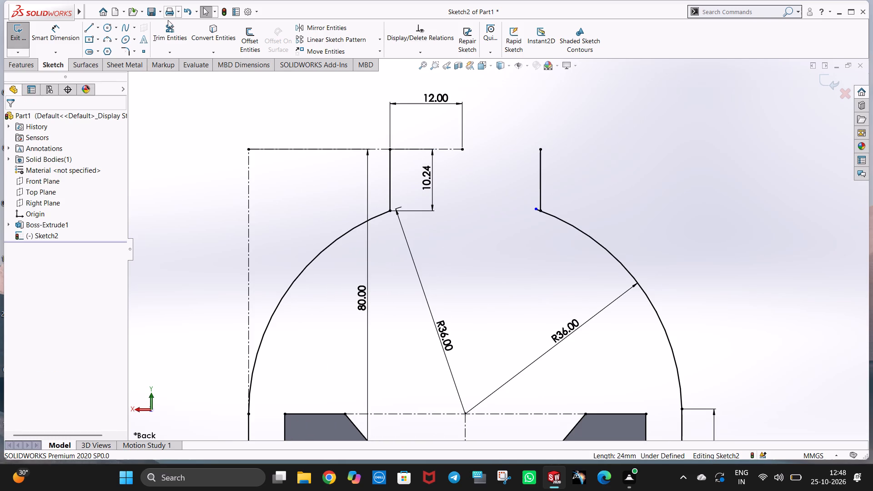
Mirror the 12 mm horizontal construction line at the boss's top about the vertical centerline.
click(326, 29)
click(422, 151)
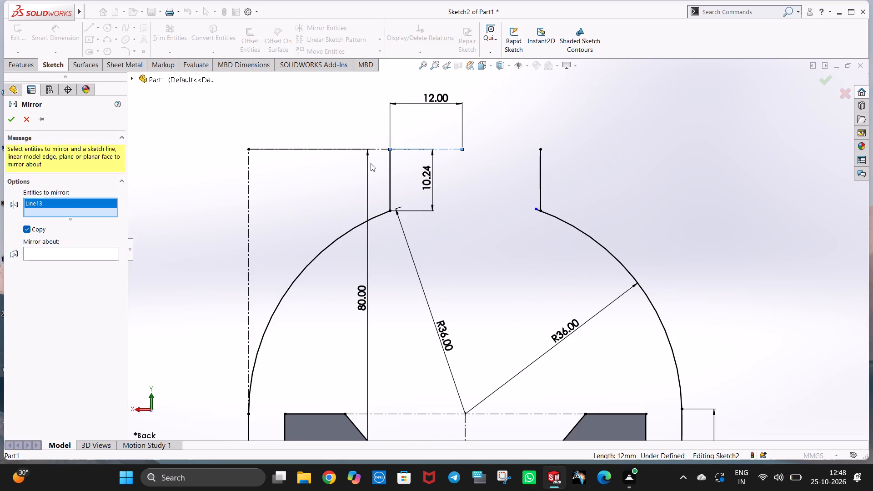
click(87, 254)
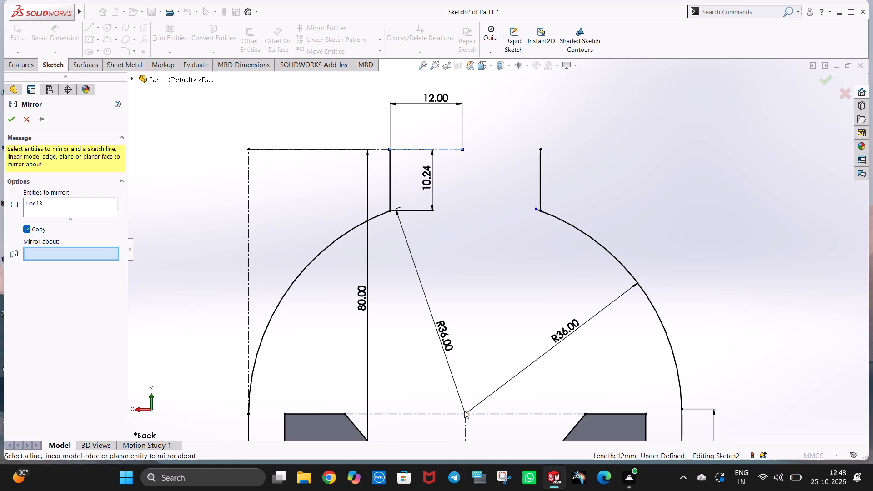
click(465, 426)
right_click(465, 424)
click(586, 135)
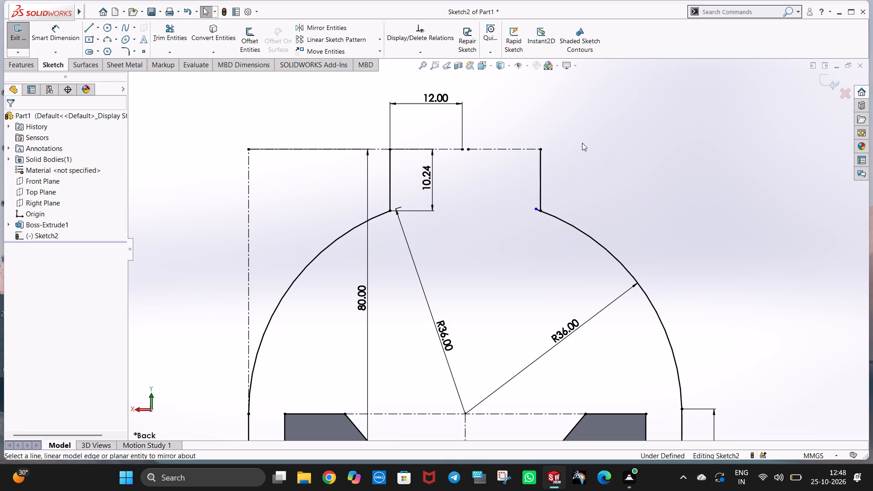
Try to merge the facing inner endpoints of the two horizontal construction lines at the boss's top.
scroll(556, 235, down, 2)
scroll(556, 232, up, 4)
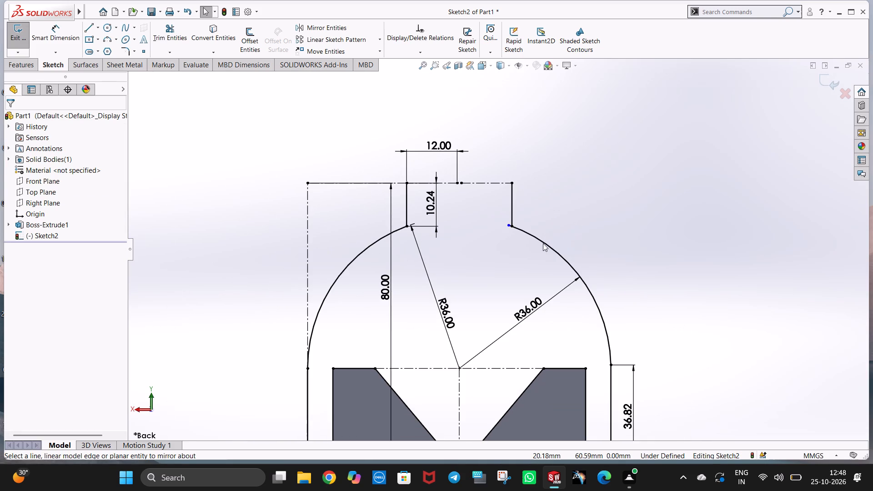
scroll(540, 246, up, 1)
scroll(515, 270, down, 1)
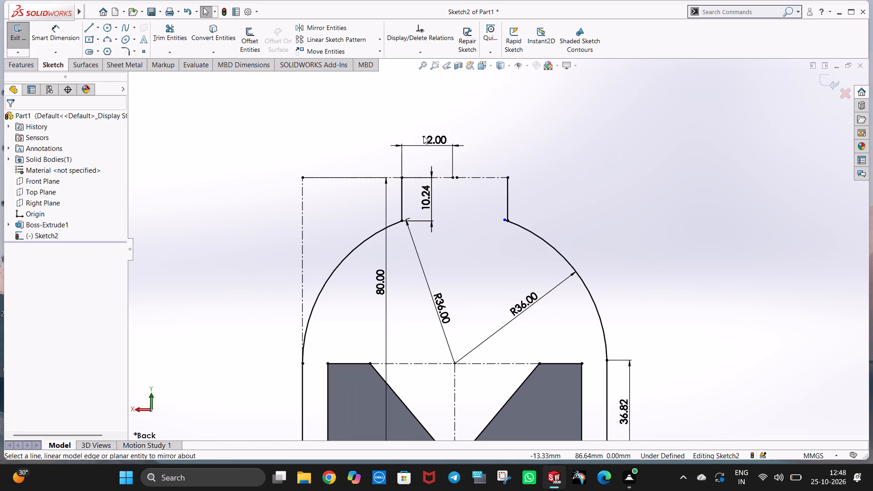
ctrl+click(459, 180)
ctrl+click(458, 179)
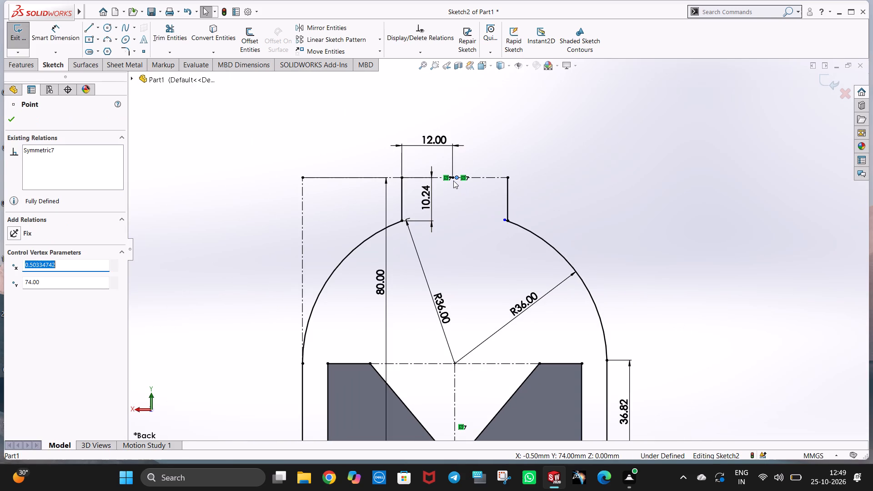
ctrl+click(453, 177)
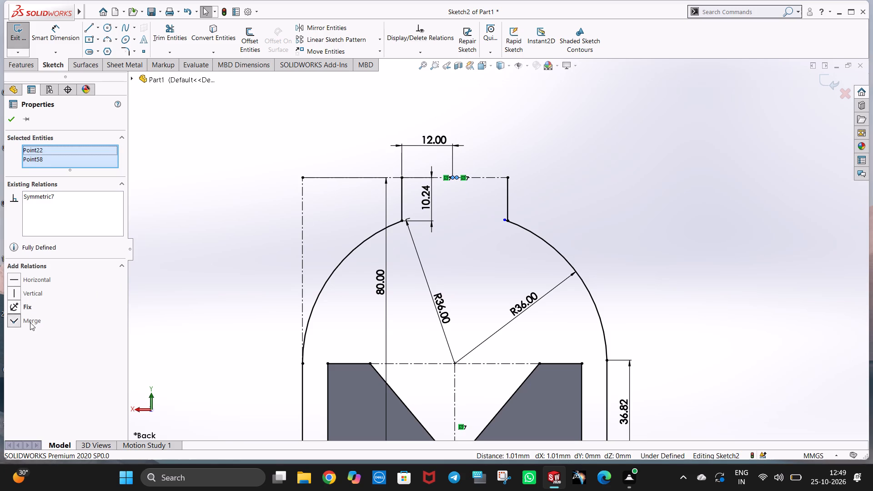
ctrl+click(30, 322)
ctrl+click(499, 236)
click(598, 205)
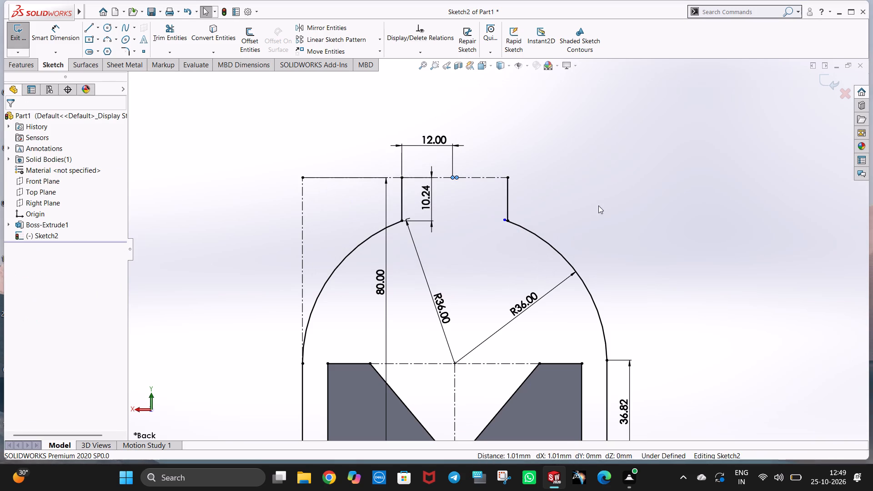
Draw a vertical centerline about 46.5 mm long from the arc center up past the boss's top.
scroll(517, 371, down, 2)
scroll(523, 346, up, 5)
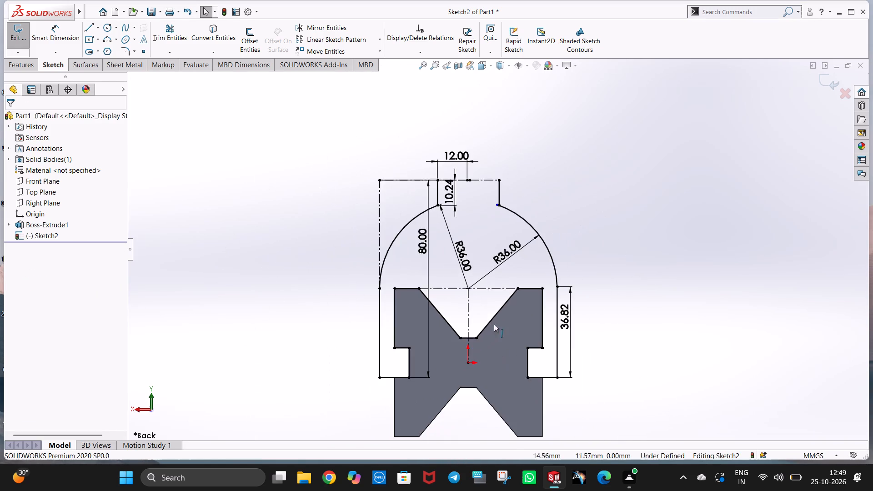
scroll(480, 309, down, 2)
click(100, 31)
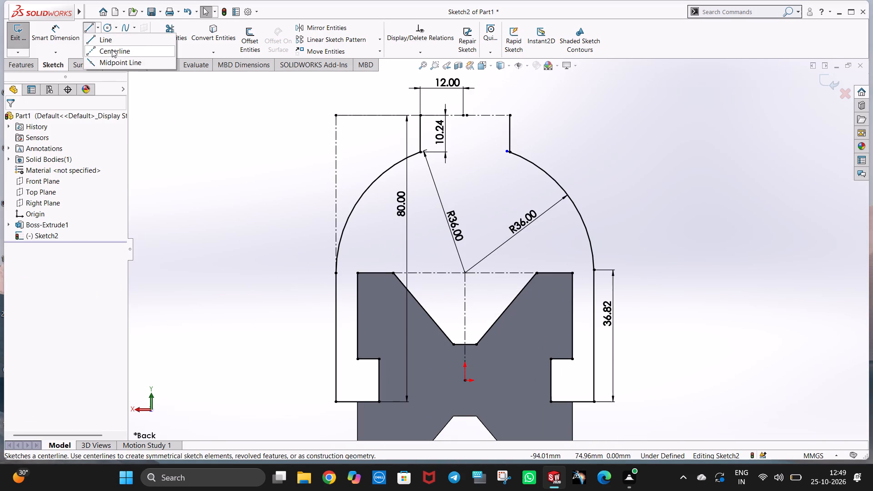
click(112, 50)
click(466, 274)
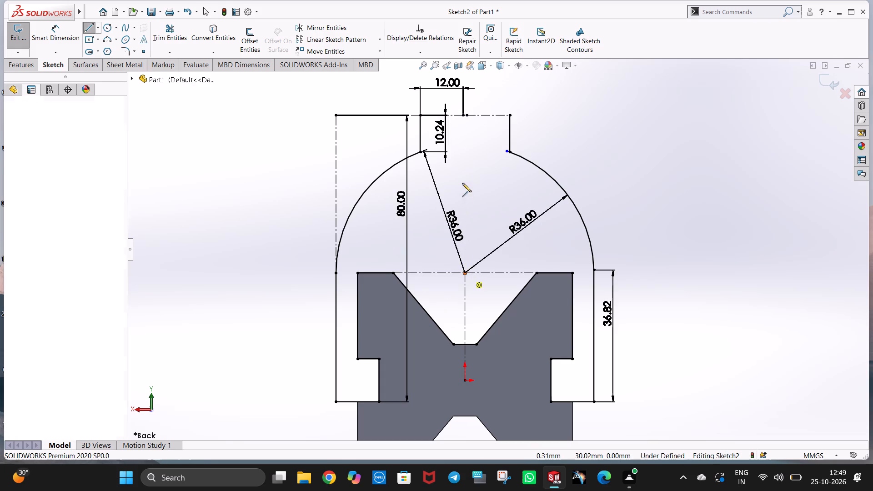
click(465, 106)
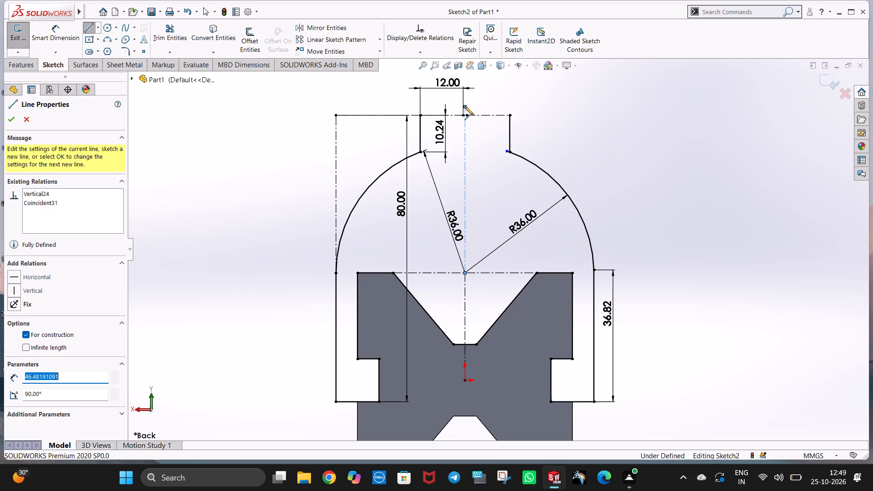
key(Escape)
click(506, 108)
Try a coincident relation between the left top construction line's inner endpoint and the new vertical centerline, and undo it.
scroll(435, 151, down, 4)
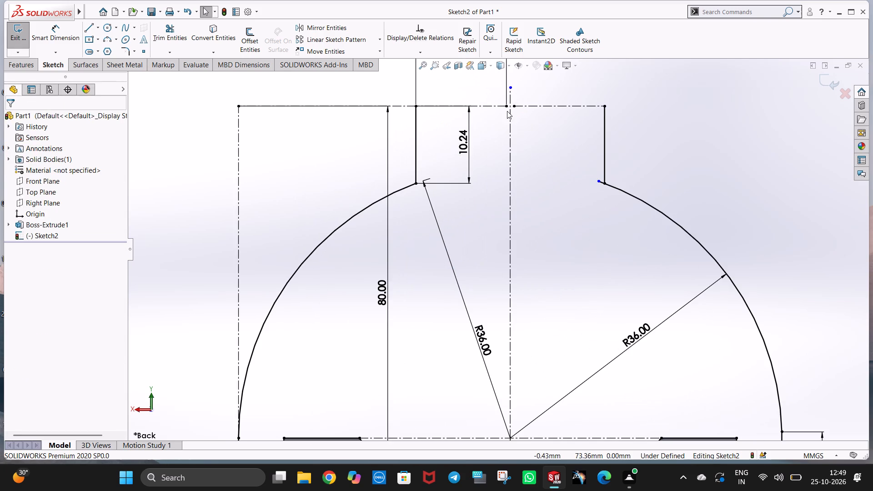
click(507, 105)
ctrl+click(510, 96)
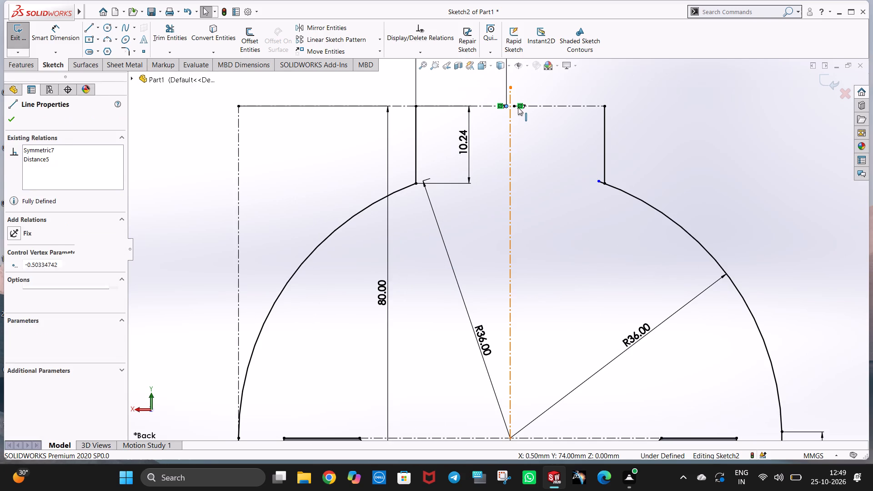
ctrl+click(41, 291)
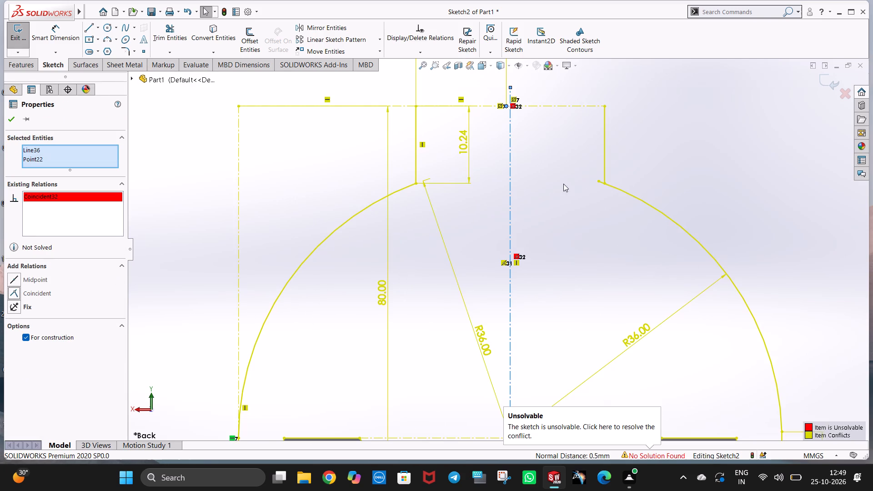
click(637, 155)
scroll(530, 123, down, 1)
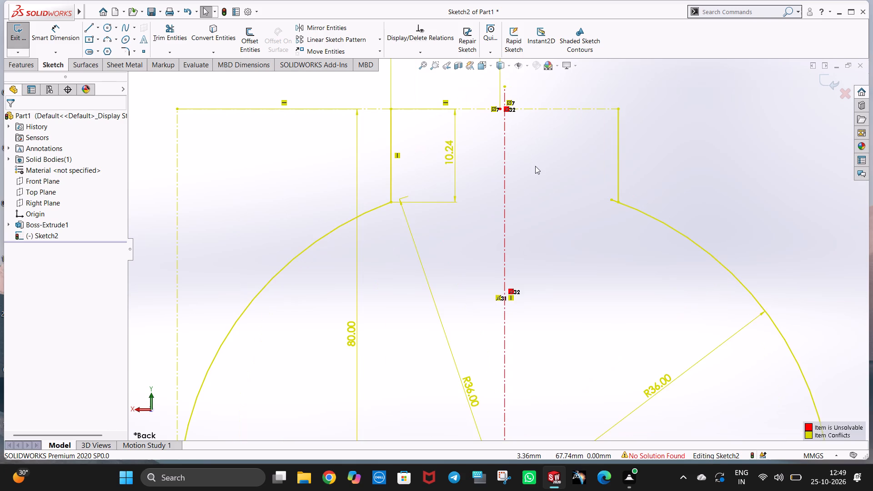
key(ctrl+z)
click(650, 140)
Delete the boss's left side line together with its height dimension and the 12 mm half-width dimension.
scroll(406, 156, up, 3)
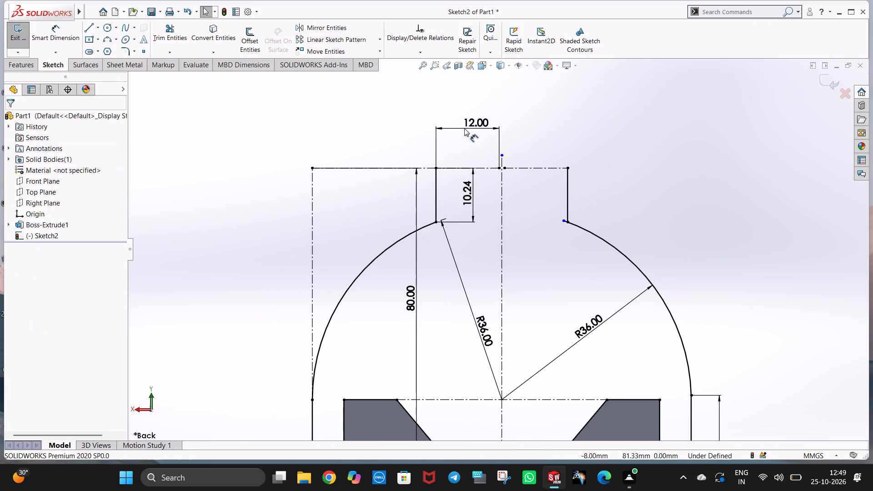
click(469, 126)
key(Delete)
click(438, 186)
key(Delete)
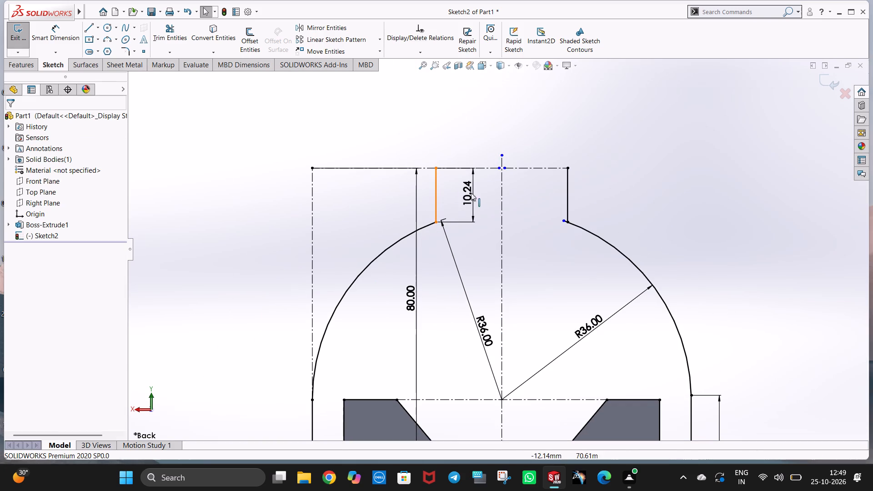
click(469, 197)
key(Delete)
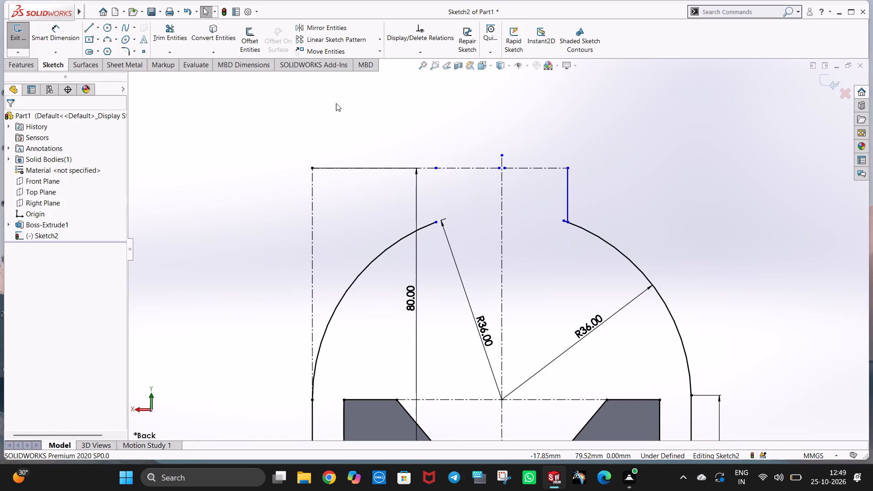
Delete the two horizontal construction lines beside the centerline at the boss's top and the boss's right side line.
scroll(532, 221, down, 2)
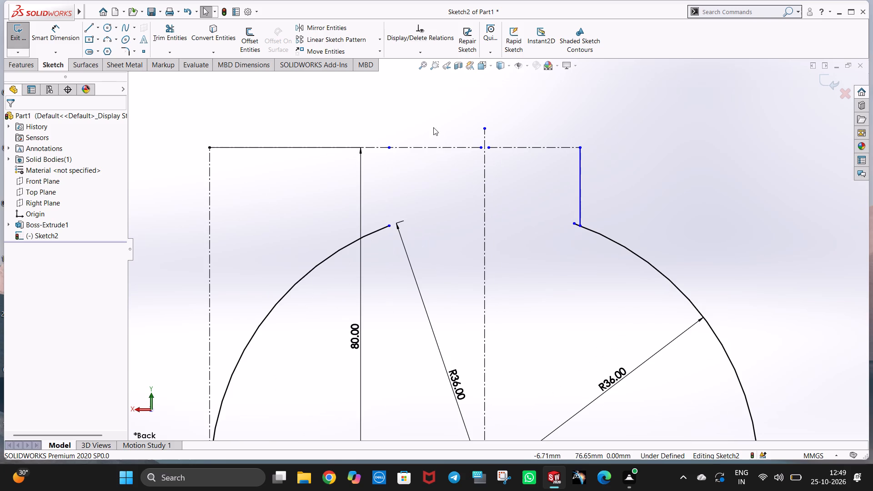
click(439, 149)
key(Delete)
click(547, 150)
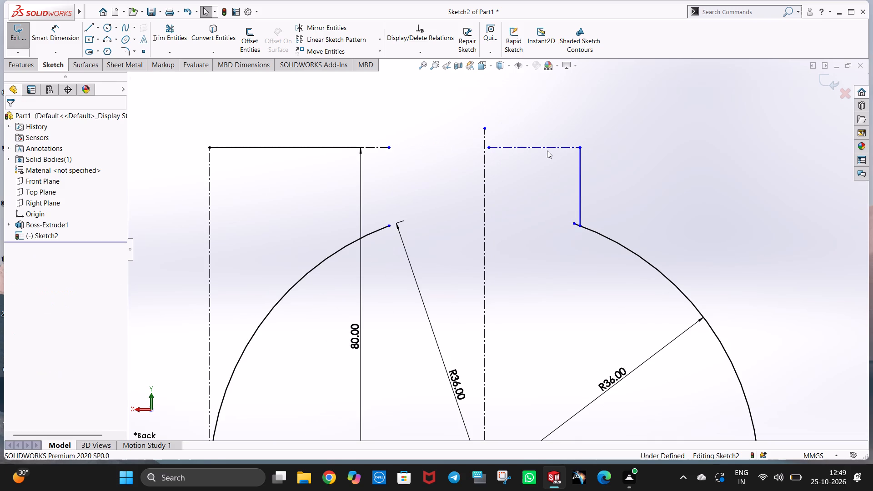
click(547, 150)
key(Delete)
click(579, 185)
key(Delete)
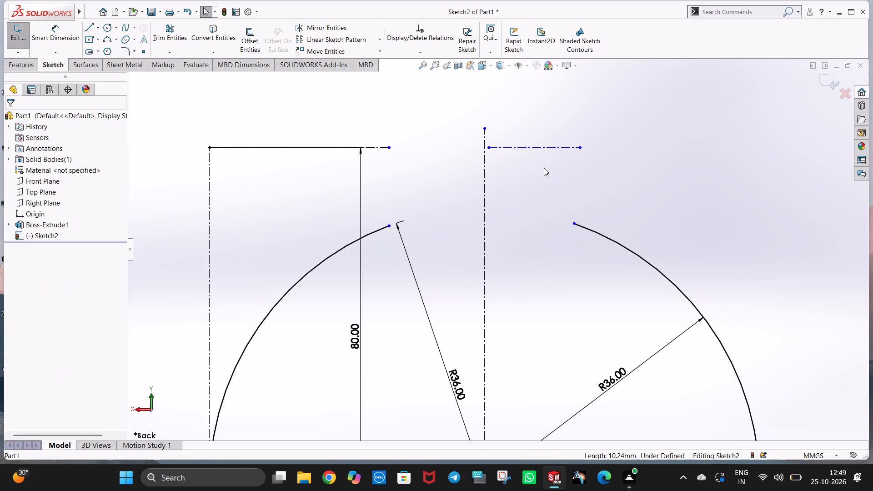
click(543, 148)
key(Delete)
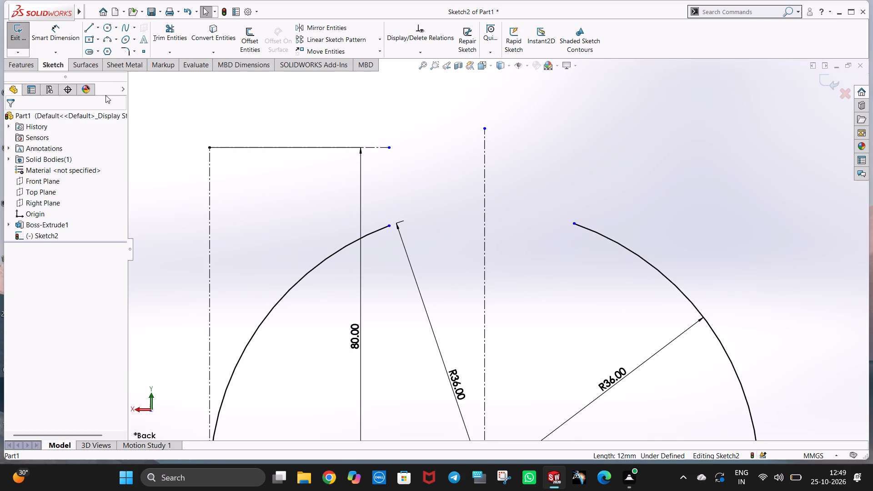
Draw a horizontal line from the centerline leftward along the boss's top and set its length to 12 mm.
click(89, 28)
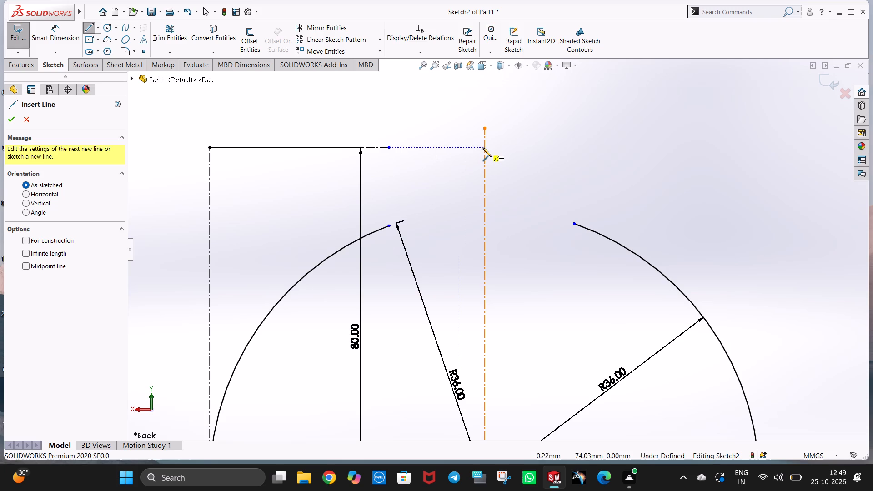
click(484, 146)
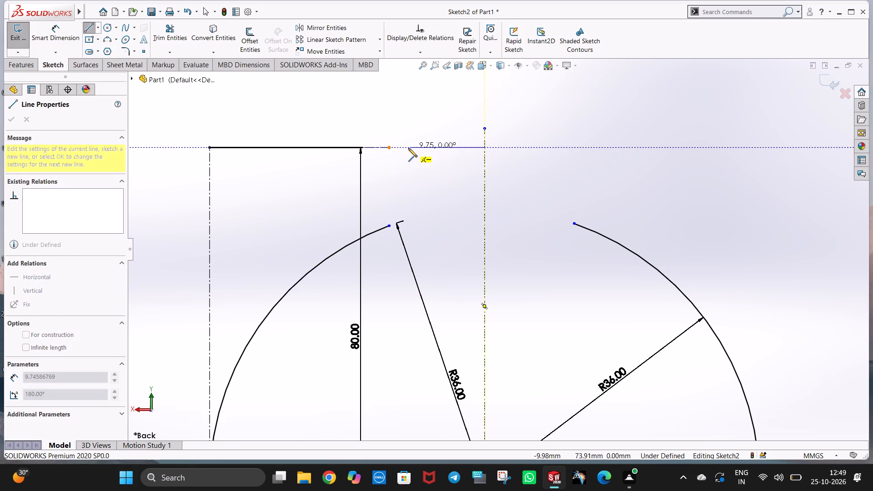
click(408, 148)
key(Escape)
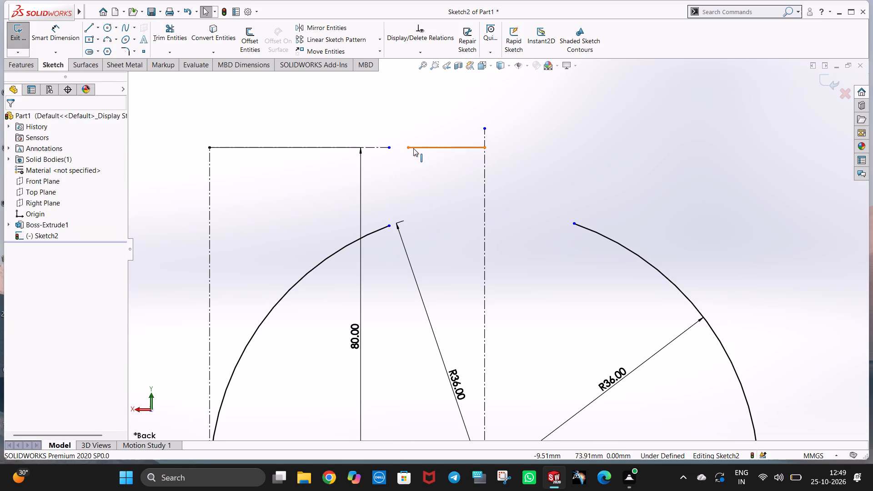
click(414, 148)
text(12)
key(Return)
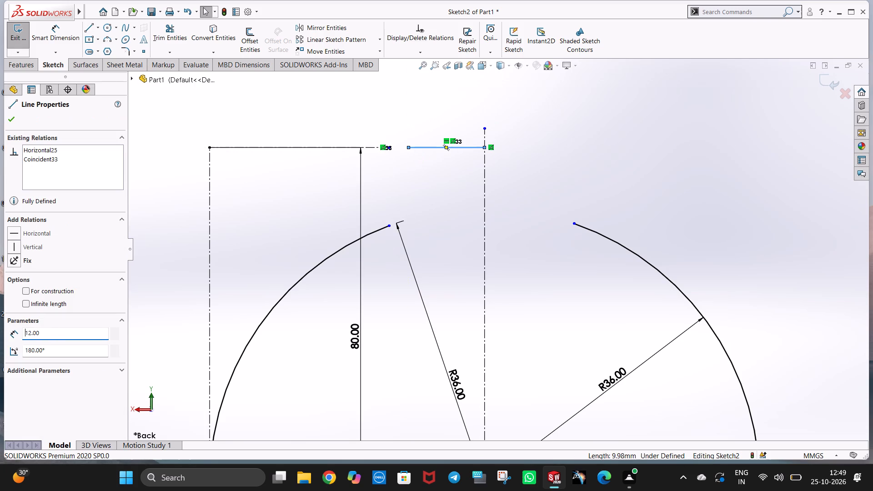
click(327, 112)
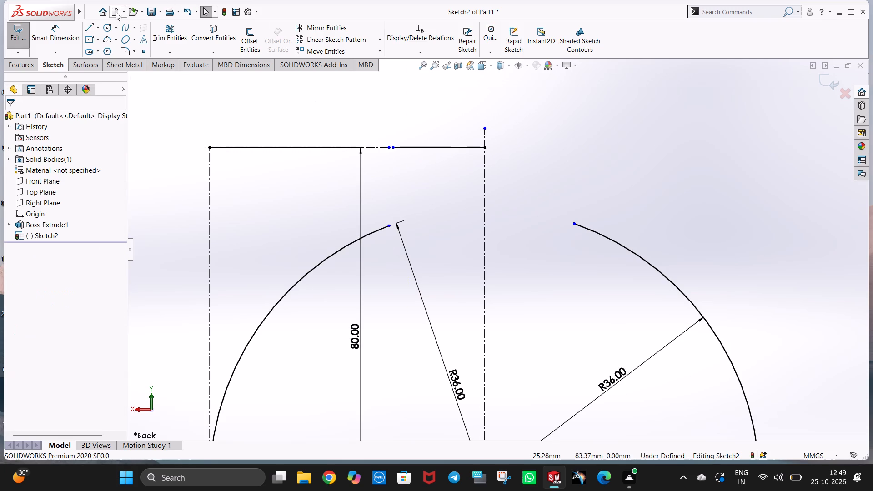
Draw a vertical line about 10.24 mm long from the top line's left end down to the left arc.
click(84, 28)
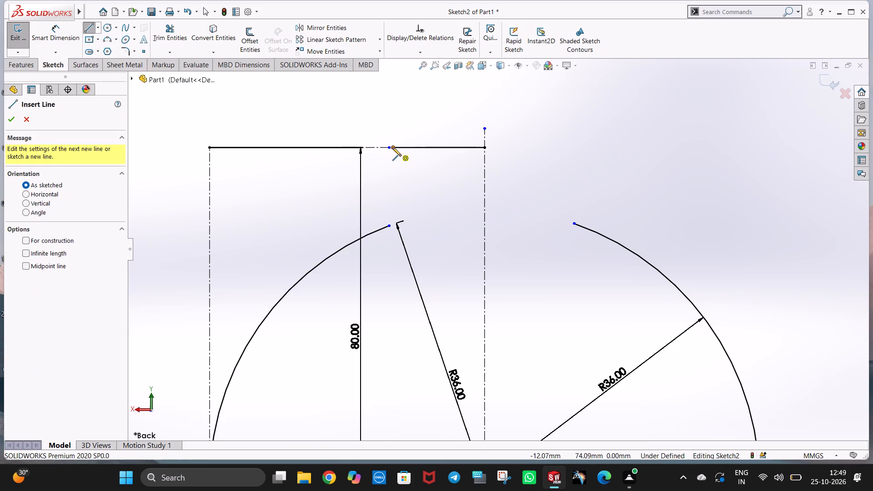
click(392, 147)
click(393, 225)
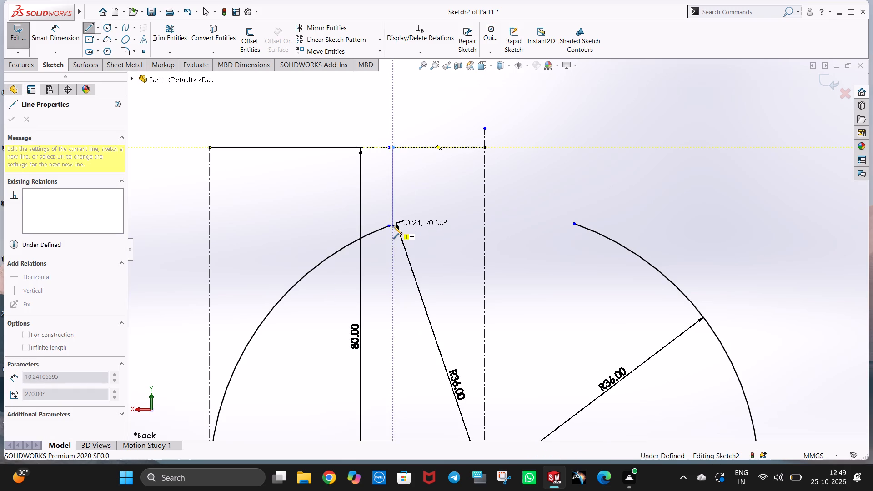
key(Escape)
key(Escape)
Delete the left R36 arc of the clamp profile together with its radius dimension.
scroll(427, 277, up, 4)
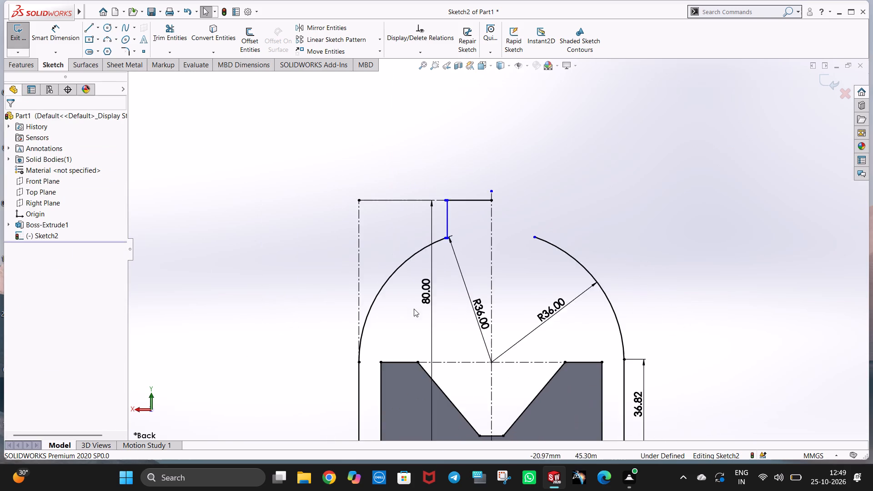
scroll(414, 309, down, 3)
click(391, 237)
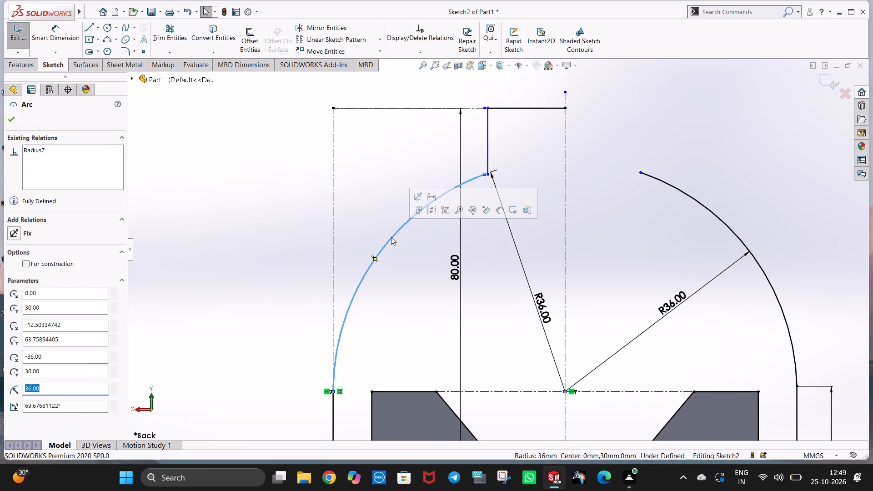
key(Delete)
click(385, 237)
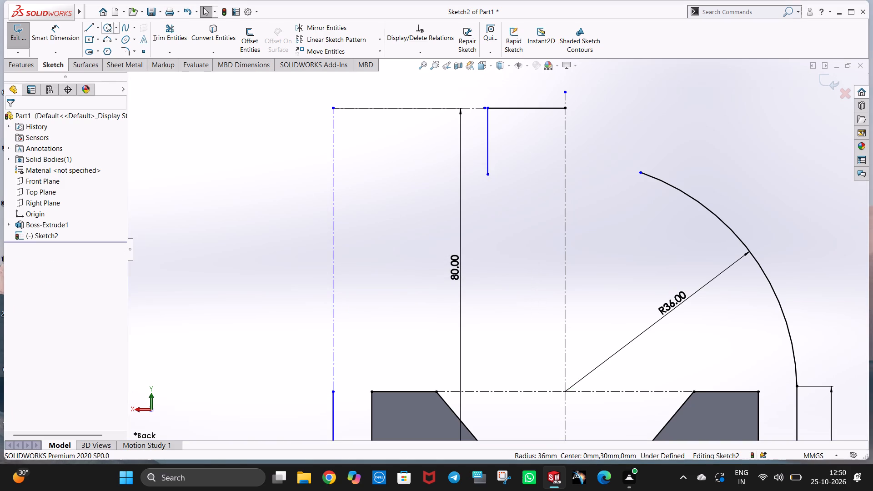
Draw a circle centered on the remaining arc's center point and set its radius to 36 mm.
click(108, 26)
click(564, 392)
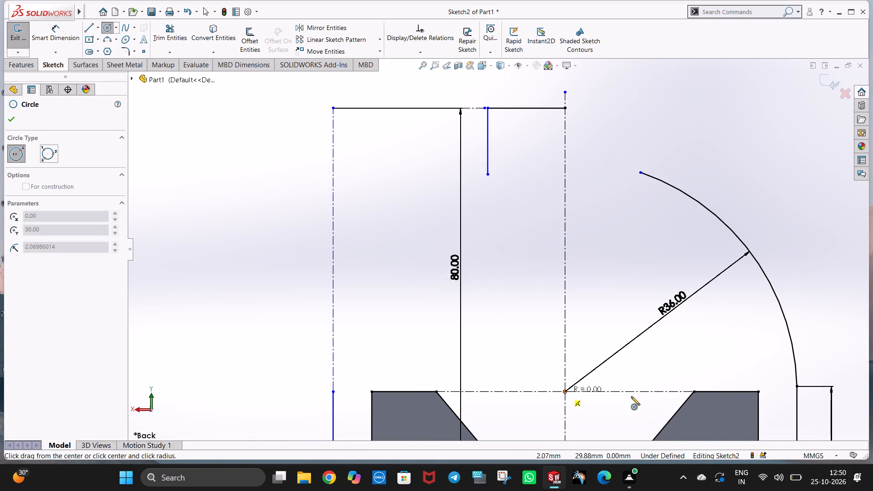
scroll(711, 400, up, 3)
click(643, 347)
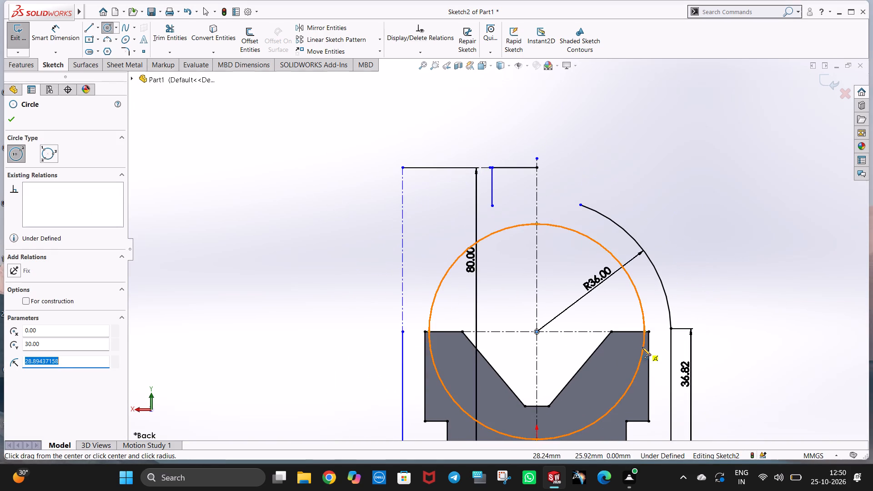
text(36)
key(Return)
key(Escape)
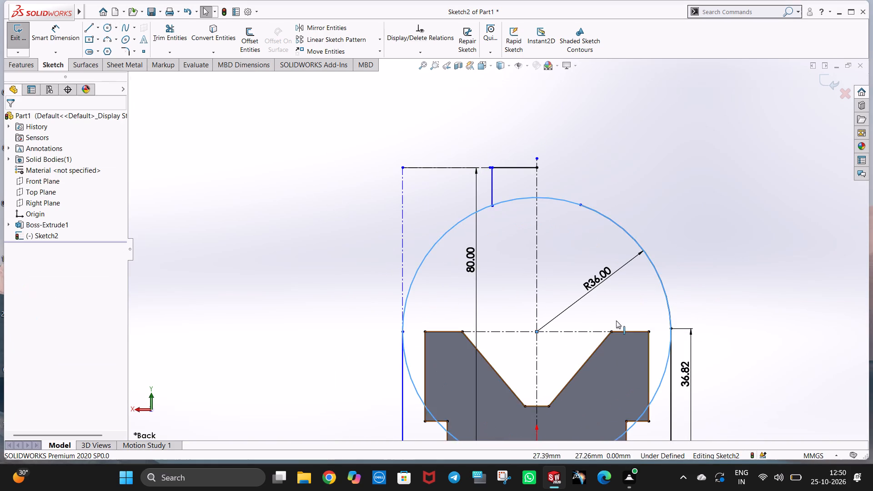
key(Escape)
Trim the short end of the boss's left side line that extends below the new circle.
scroll(502, 201, down, 7)
scroll(470, 256, down, 3)
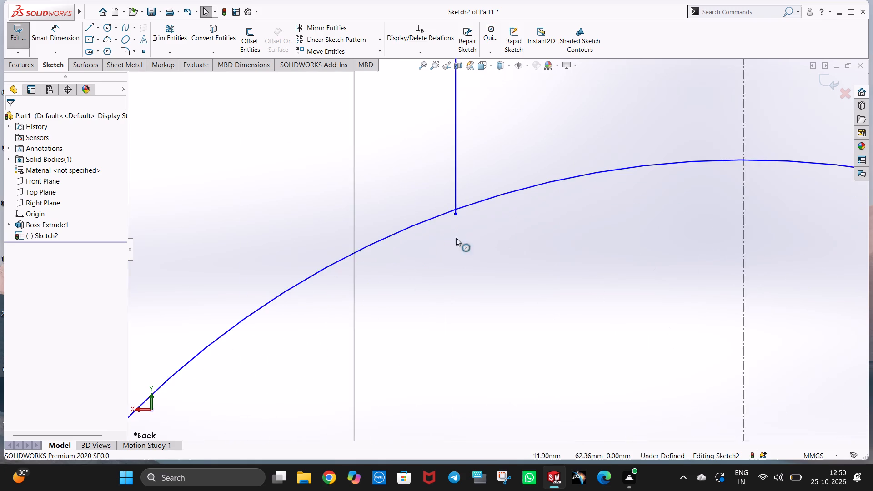
scroll(447, 223, down, 4)
click(189, 31)
scroll(390, 228, down, 3)
drag(566, 220, 566, 219)
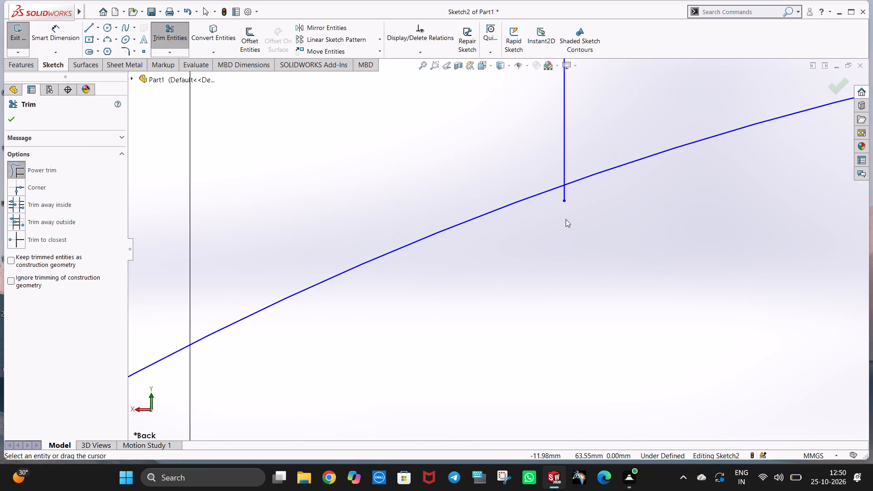
drag(566, 219, 560, 199)
scroll(607, 213, up, 15)
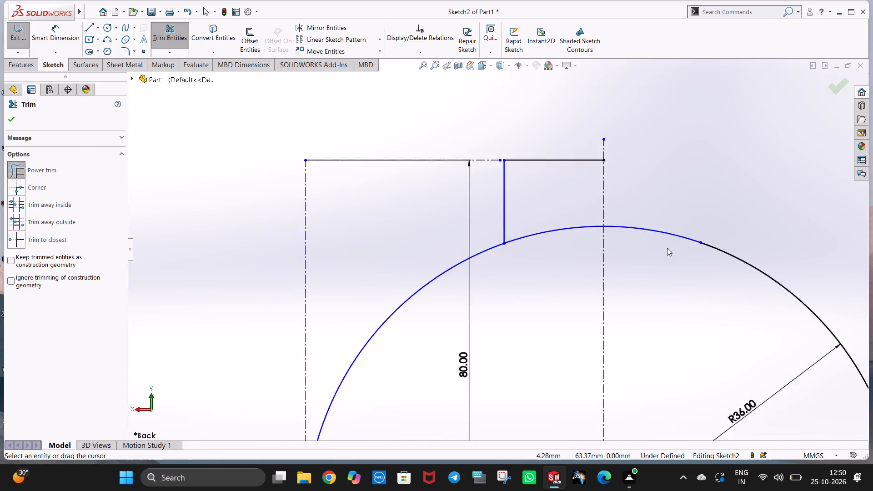
scroll(667, 248, up, 1)
scroll(634, 307, up, 3)
scroll(577, 342, down, 2)
key(Escape)
key(Escape)
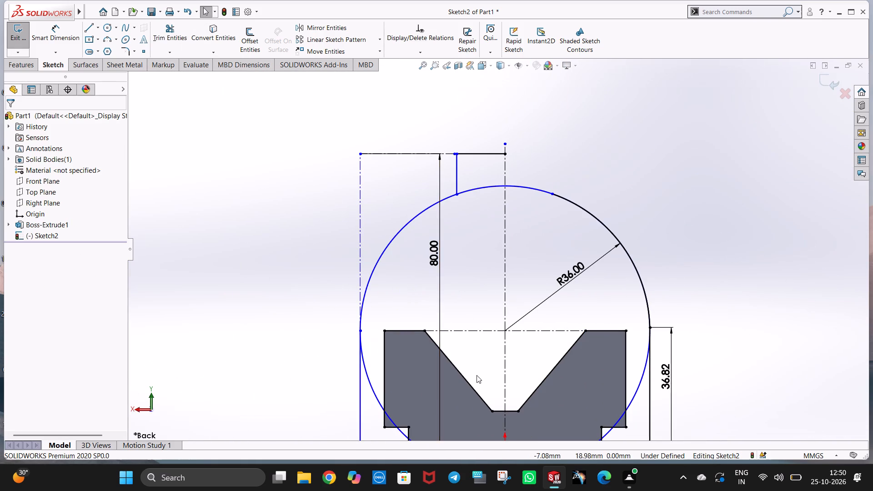
Trim the circle's lower portion along the profile's left side, across the block's body and through the left slot.
scroll(477, 375, up, 3)
scroll(429, 327, down, 1)
scroll(618, 460, up, 1)
scroll(556, 348, down, 2)
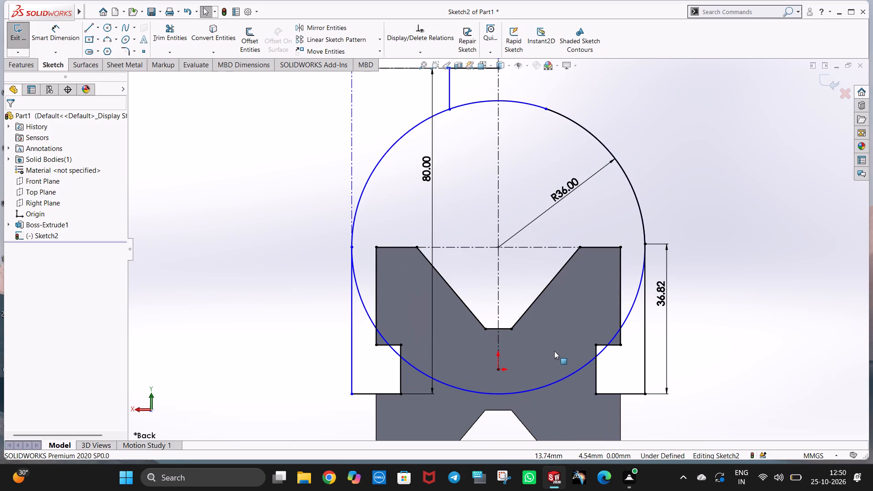
click(165, 31)
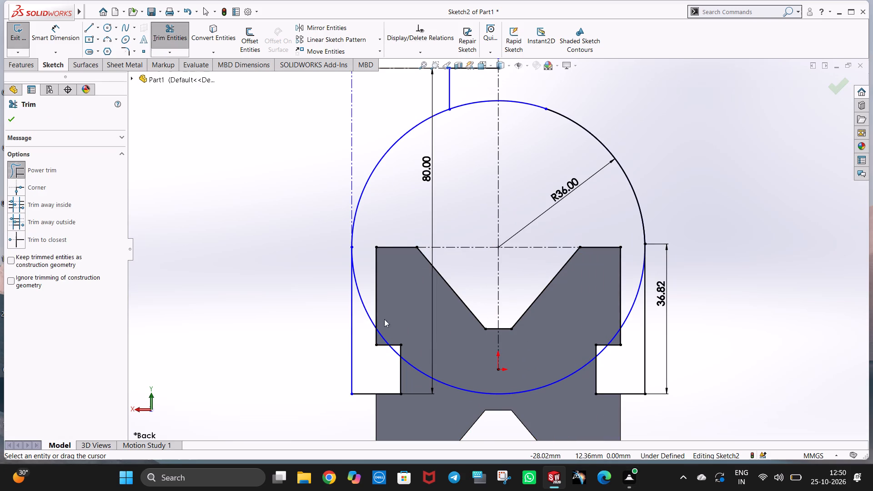
drag(364, 276, 361, 316)
drag(424, 353, 429, 387)
scroll(423, 377, down, 3)
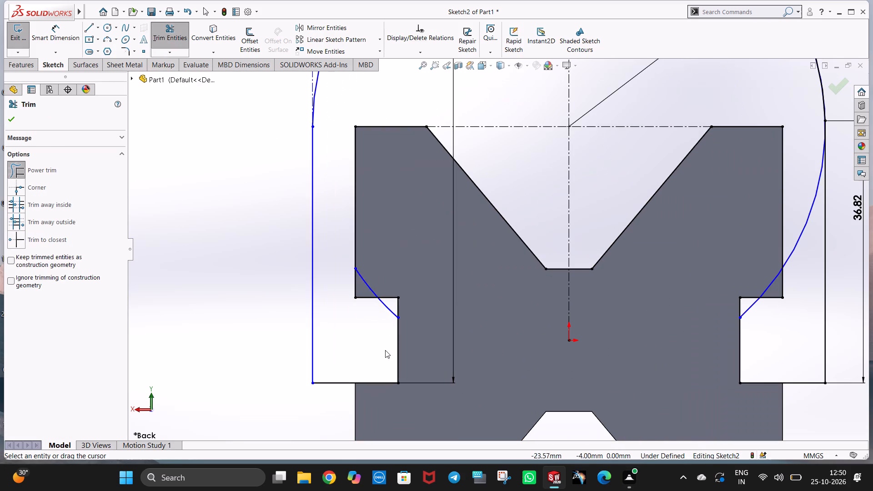
drag(372, 279, 367, 290)
drag(381, 318, 390, 304)
Trim the remaining lower circle segments at the right slot and between the block and the right side line.
scroll(654, 339, up, 2)
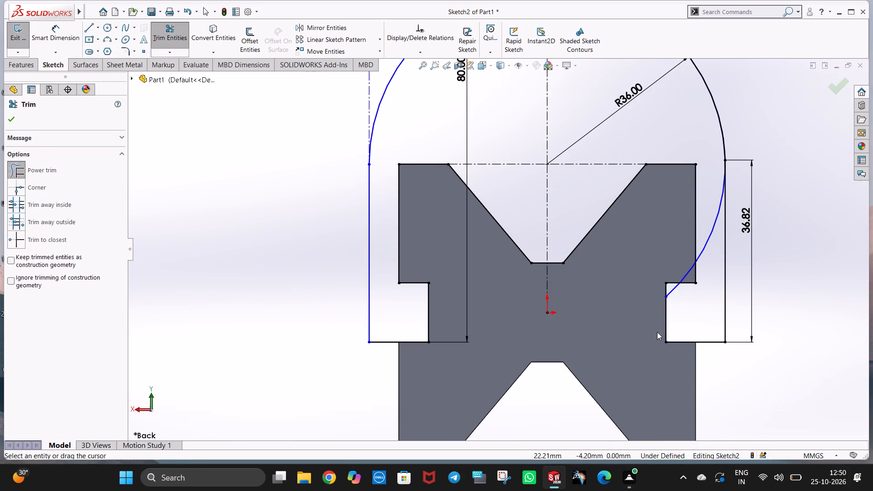
drag(676, 309, 671, 287)
drag(710, 214, 709, 234)
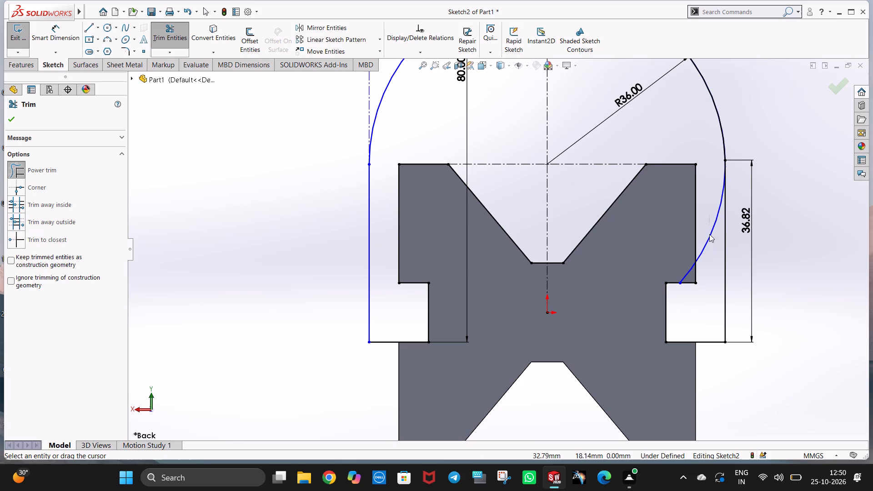
drag(709, 234, 710, 240)
scroll(718, 268, down, 3)
drag(608, 266, 622, 276)
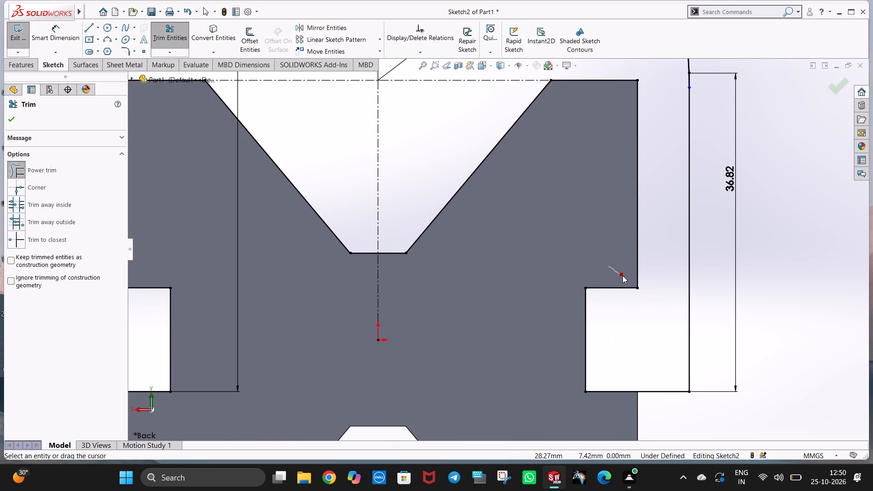
drag(622, 276, 623, 276)
Trim the leftover circle sliver near the top of the profile's right side line.
scroll(637, 164, up, 3)
scroll(635, 160, down, 3)
scroll(573, 157, down, 3)
scroll(542, 188, down, 5)
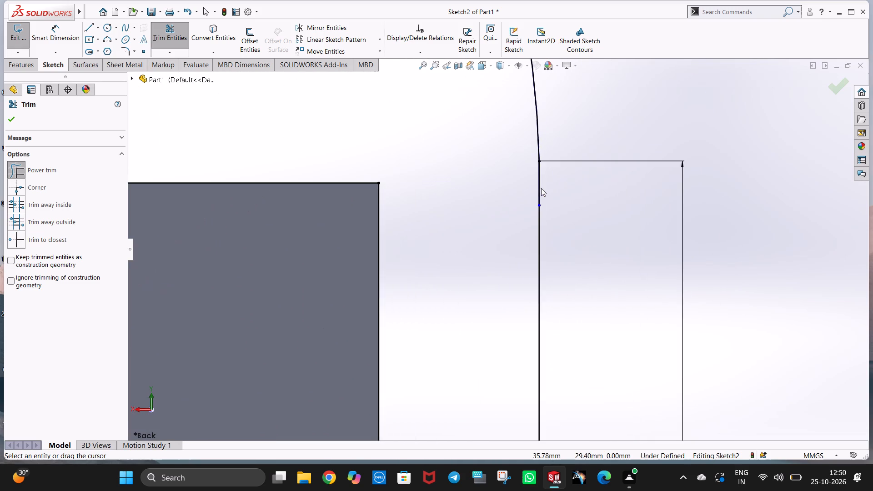
scroll(541, 188, down, 11)
scroll(533, 169, up, 4)
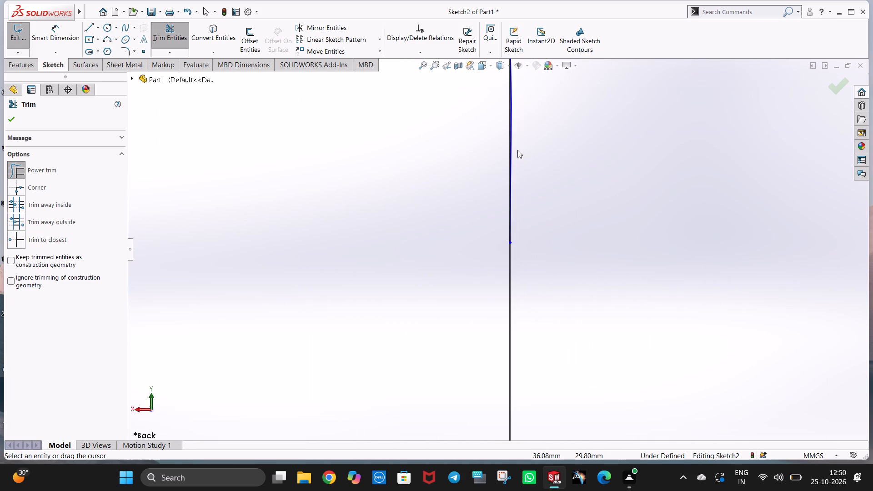
scroll(517, 150, down, 3)
drag(511, 97, 503, 103)
scroll(526, 127, up, 20)
scroll(526, 127, up, 2)
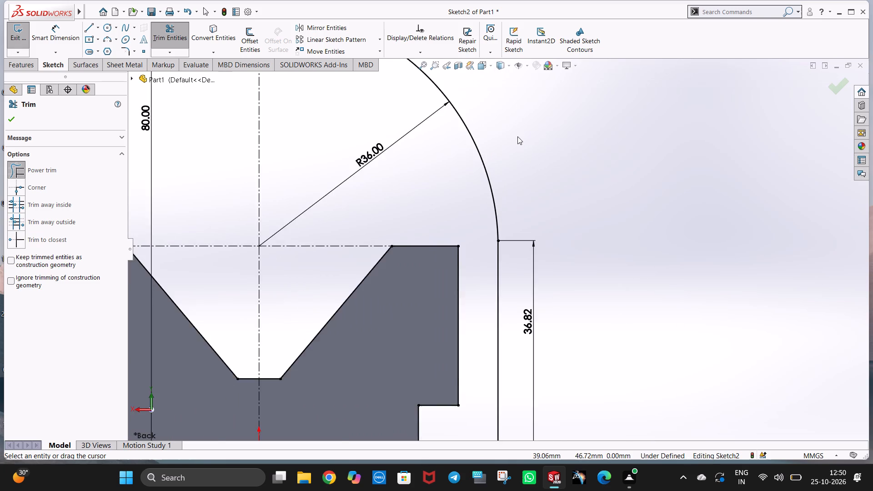
scroll(517, 136, up, 3)
scroll(356, 170, down, 1)
key(Escape)
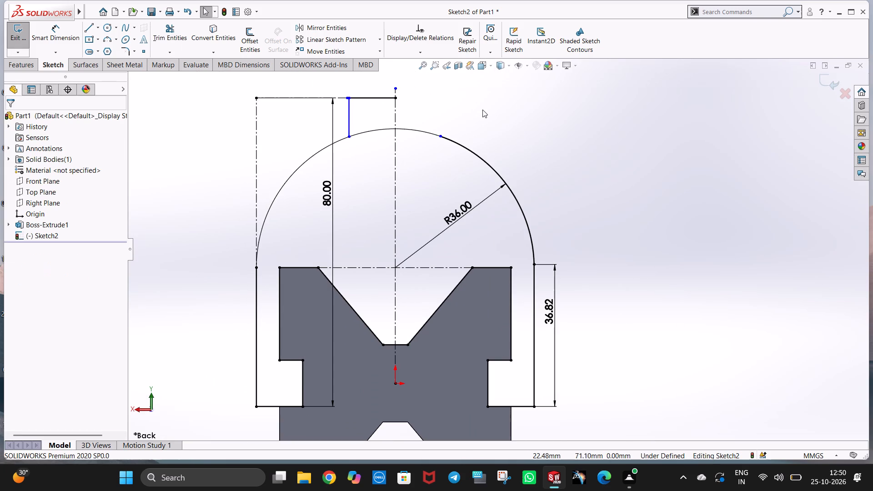
click(481, 116)
key(Escape)
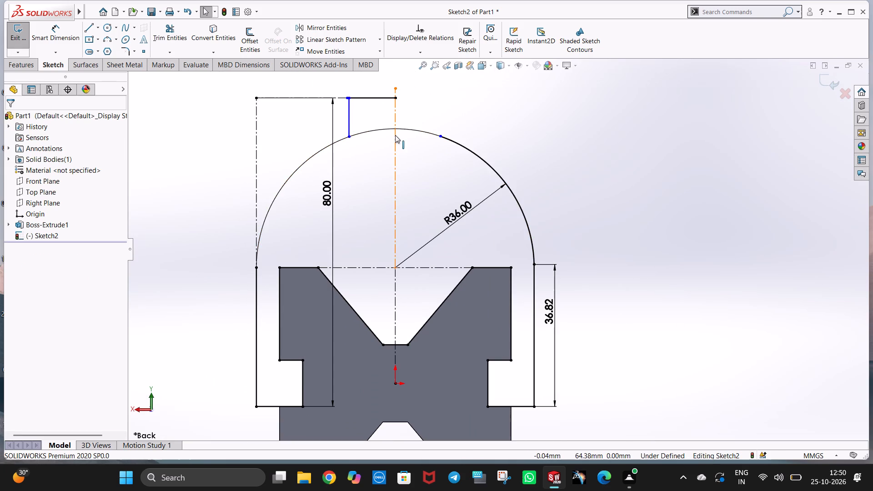
Delete the old right R36 arc overlapping the new arc, together with its radius dimension.
click(467, 151)
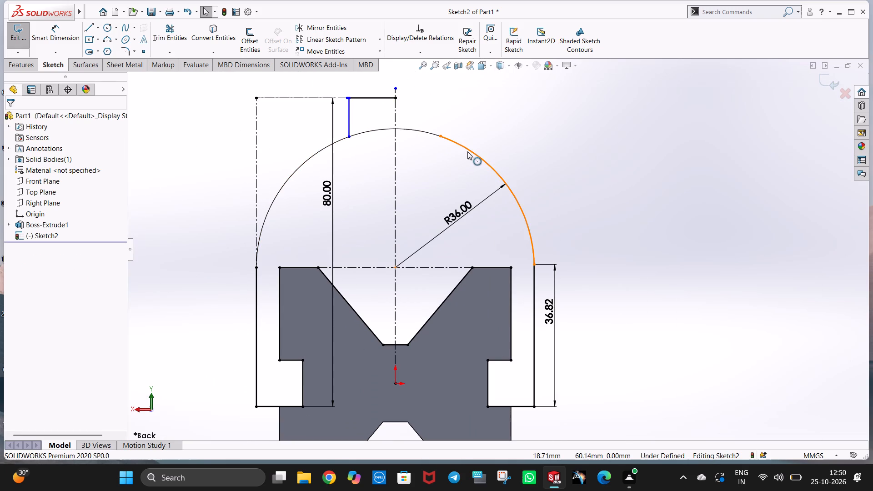
key(Delete)
click(379, 236)
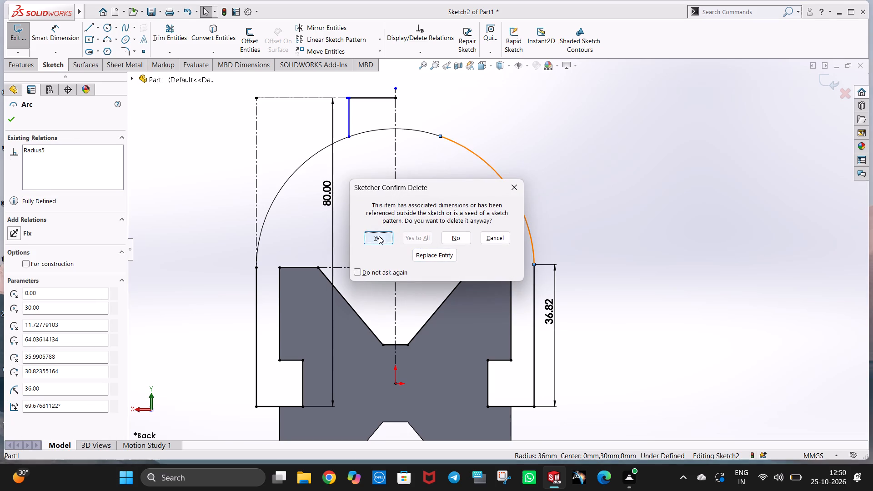
click(525, 155)
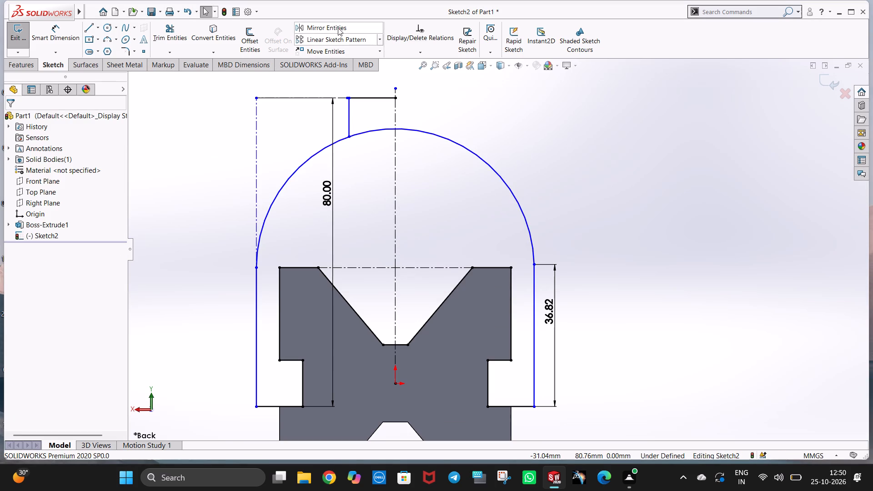
Mirror the top boss's side line and top line about the vertical centerline.
click(338, 28)
click(349, 120)
click(367, 95)
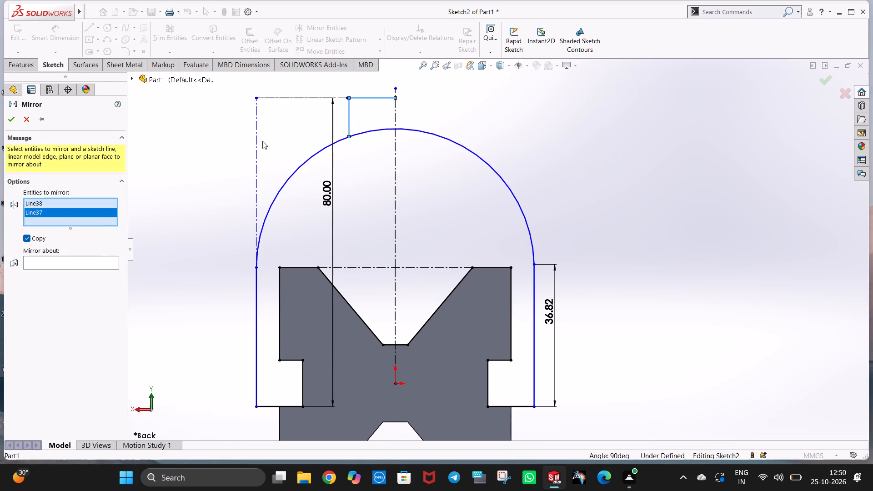
click(75, 262)
click(393, 186)
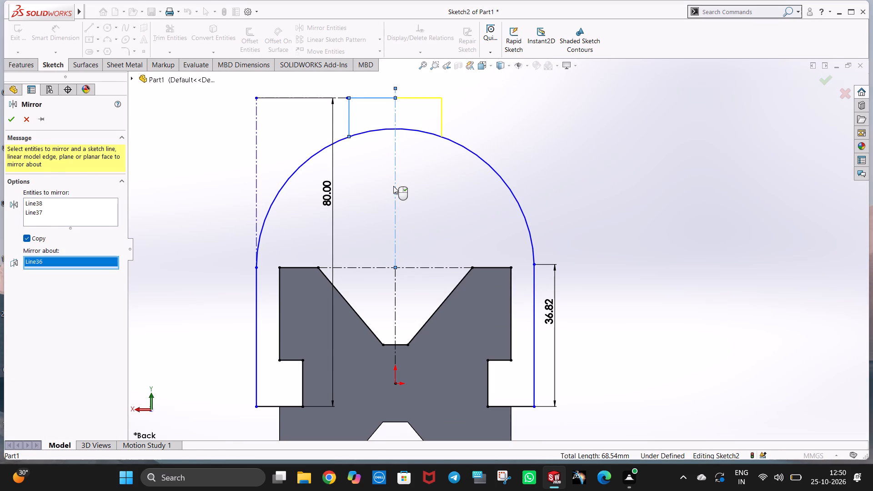
right_click(393, 186)
click(478, 127)
Start a boss extrusion of the arched profile region below the top boss, reversed to run along the V-block.
scroll(407, 145, down, 3)
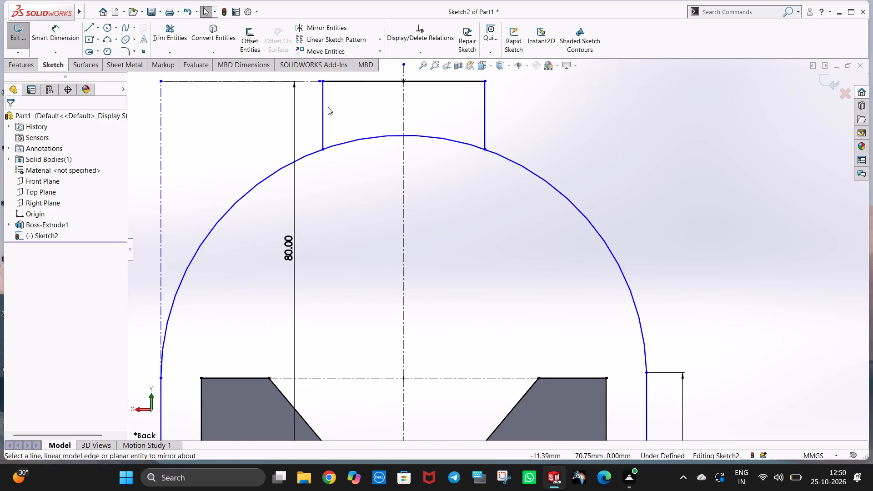
scroll(335, 114, up, 1)
scroll(340, 241, up, 3)
scroll(398, 315, down, 1)
scroll(407, 310, up, 3)
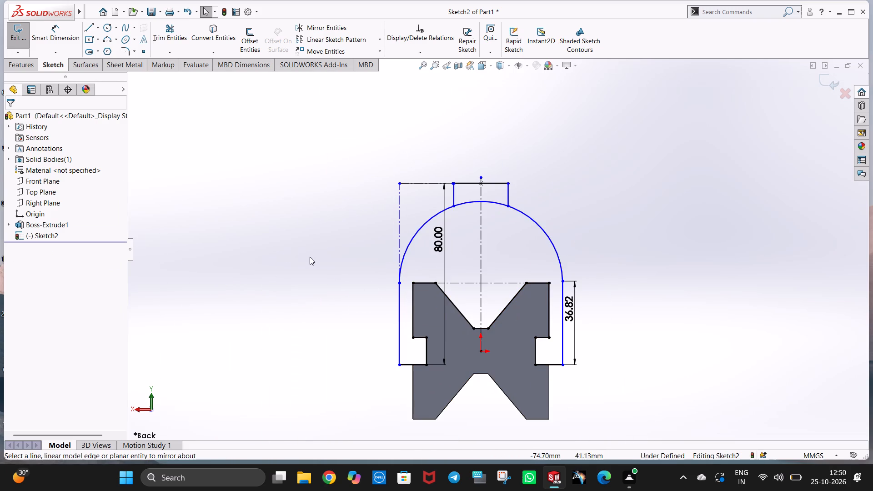
scroll(458, 362, down, 2)
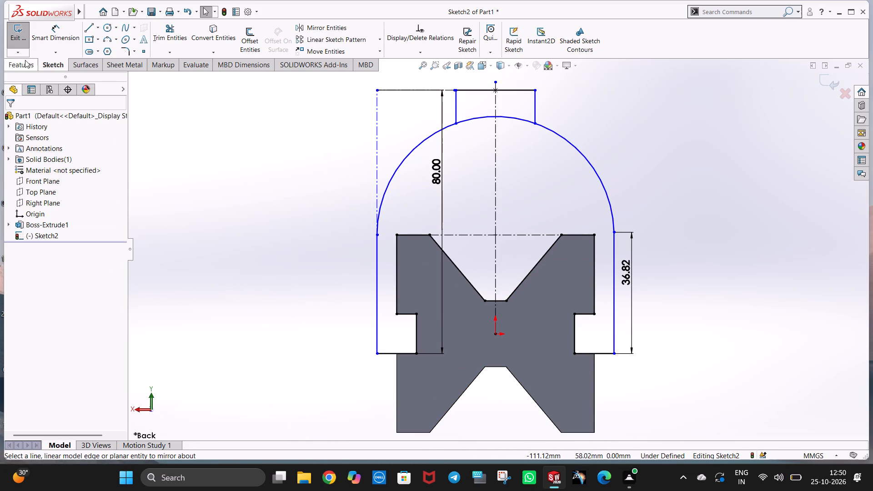
click(20, 65)
click(26, 46)
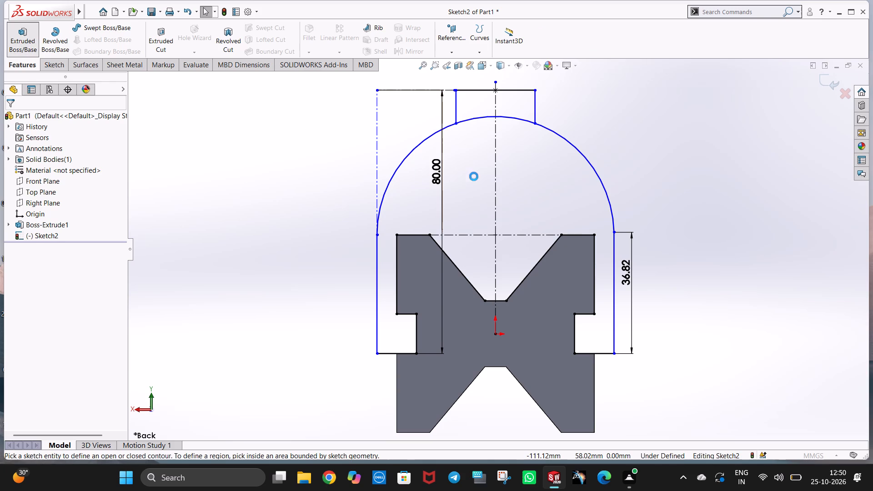
middle_drag(499, 330, 591, 346)
middle_drag(661, 245, 644, 245)
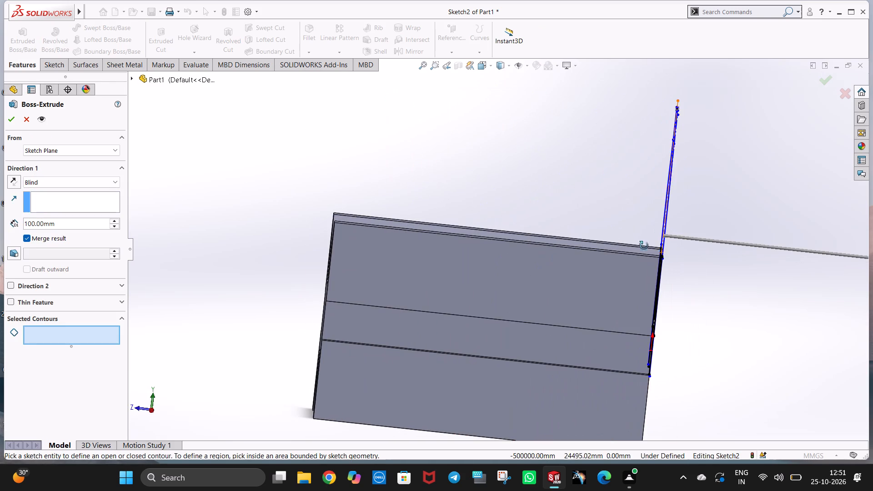
middle_drag(644, 245, 556, 241)
click(520, 205)
middle_drag(435, 300, 547, 316)
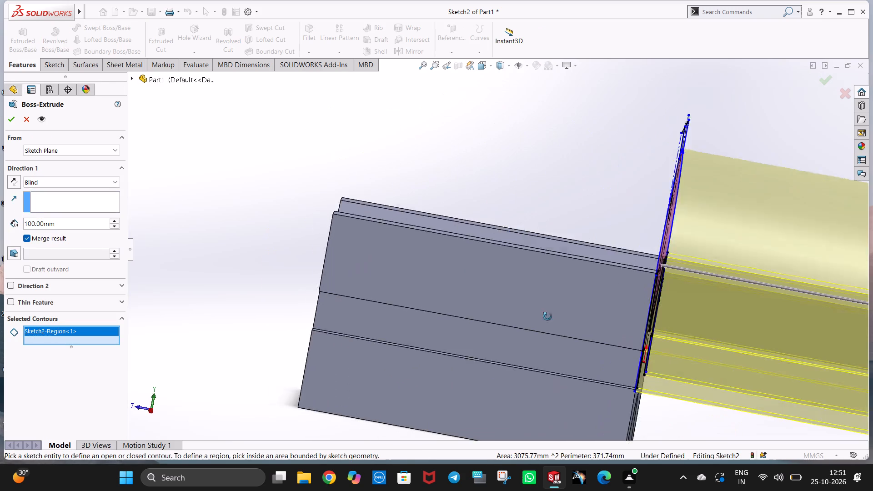
middle_drag(547, 316, 553, 316)
click(15, 182)
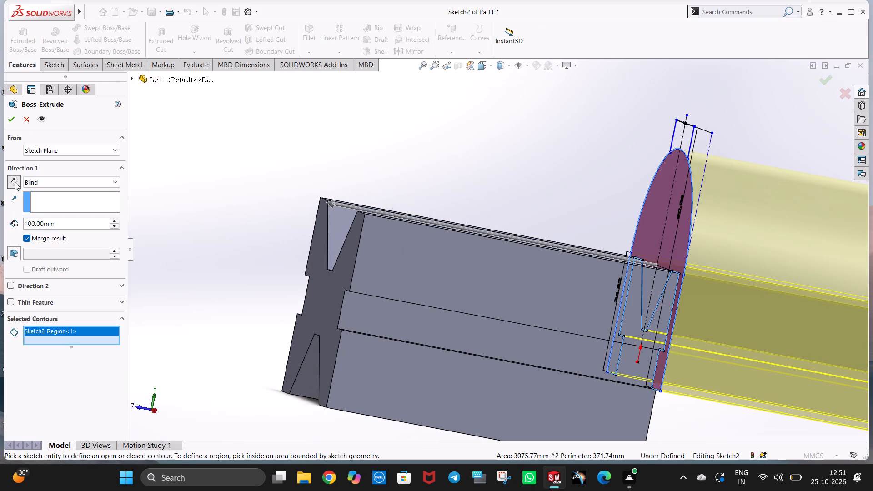
middle_drag(595, 301, 576, 288)
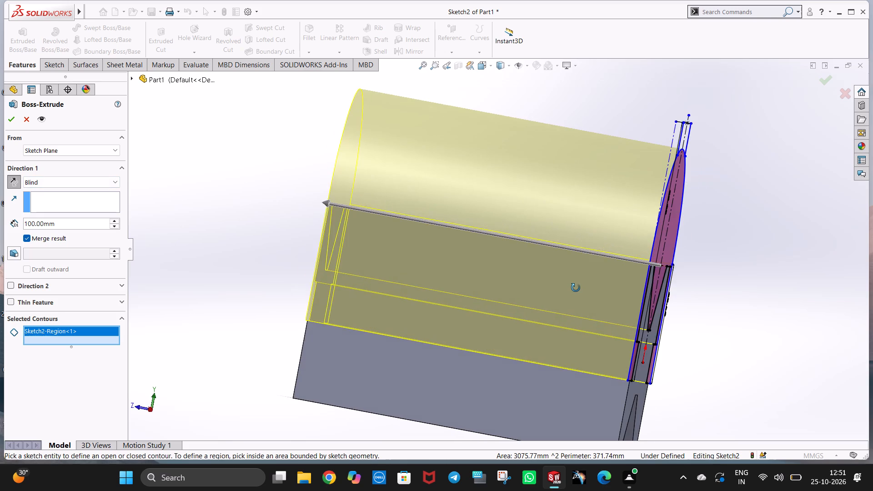
middle_drag(576, 288, 579, 299)
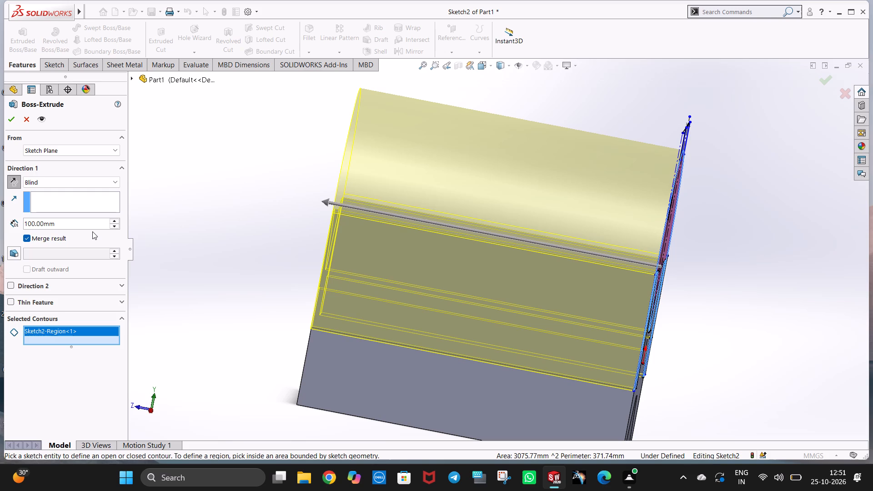
Set the boss extrusion's blind depth to 40 mm and finish the feature.
click(57, 224)
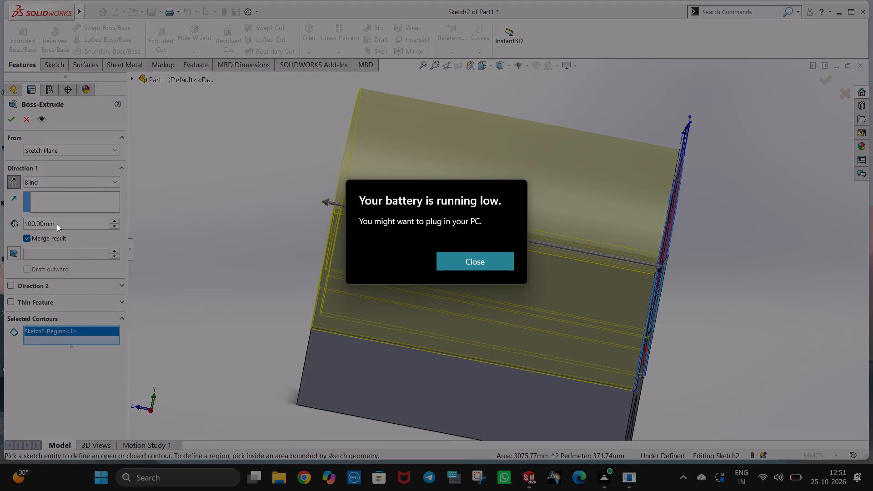
click(470, 261)
drag(83, 221, 30, 225)
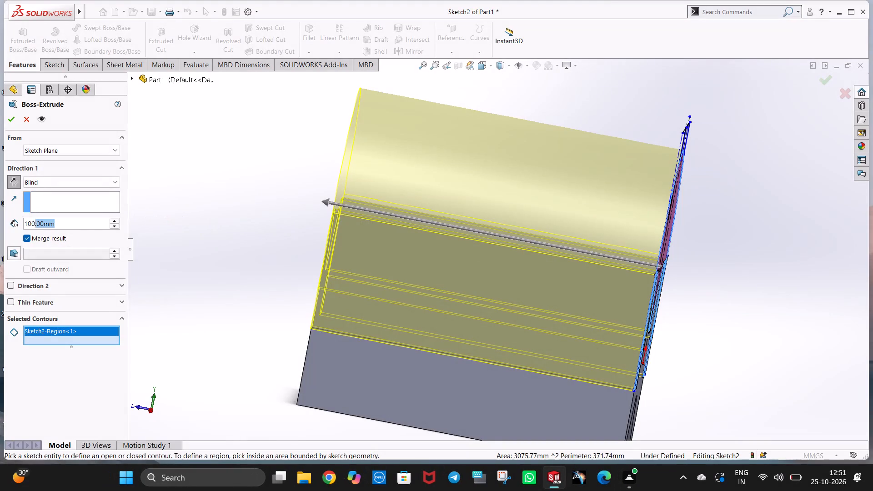
drag(30, 225, 12, 224)
text(40)
key(Return)
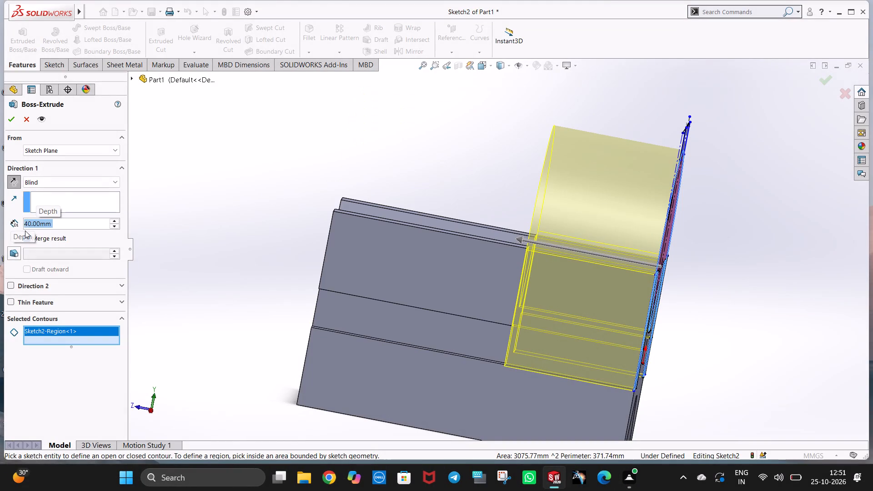
click(7, 120)
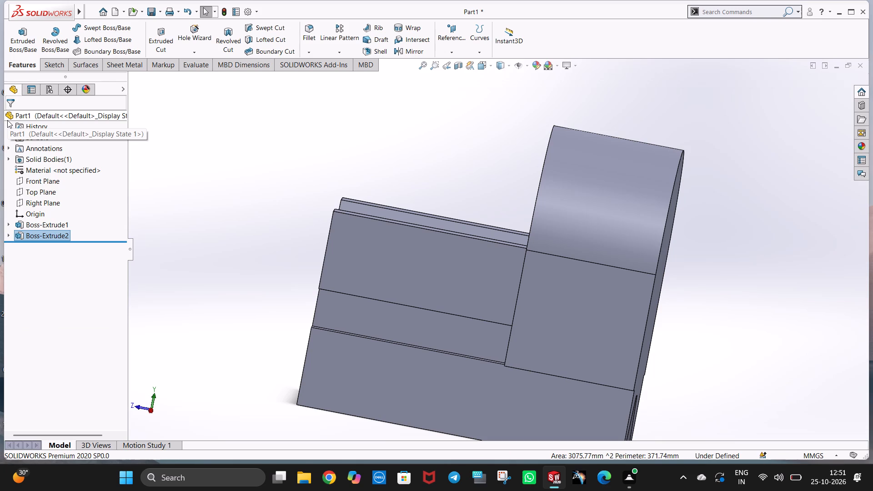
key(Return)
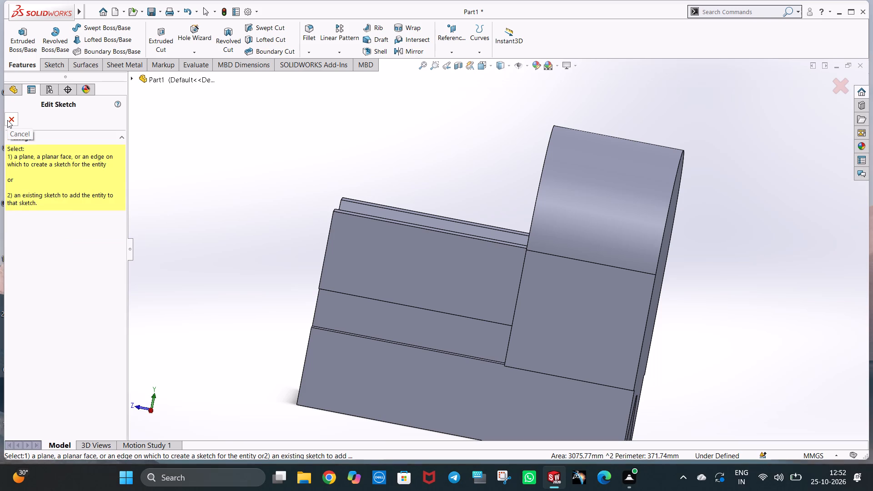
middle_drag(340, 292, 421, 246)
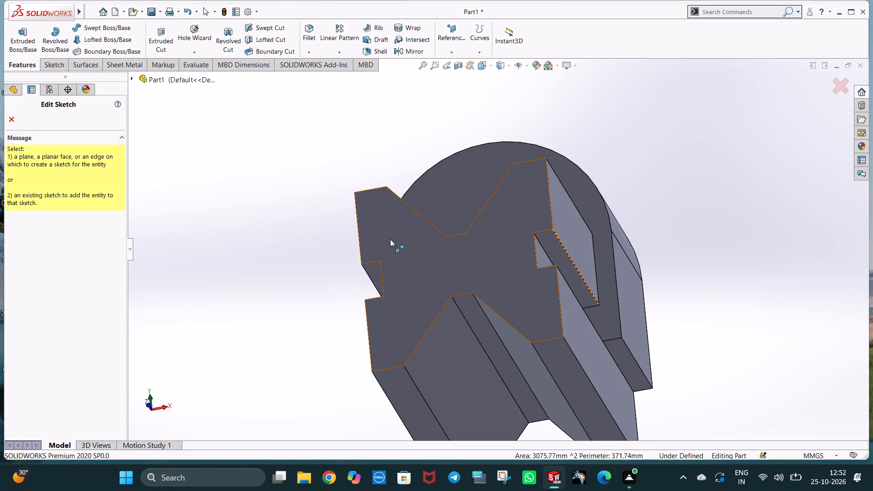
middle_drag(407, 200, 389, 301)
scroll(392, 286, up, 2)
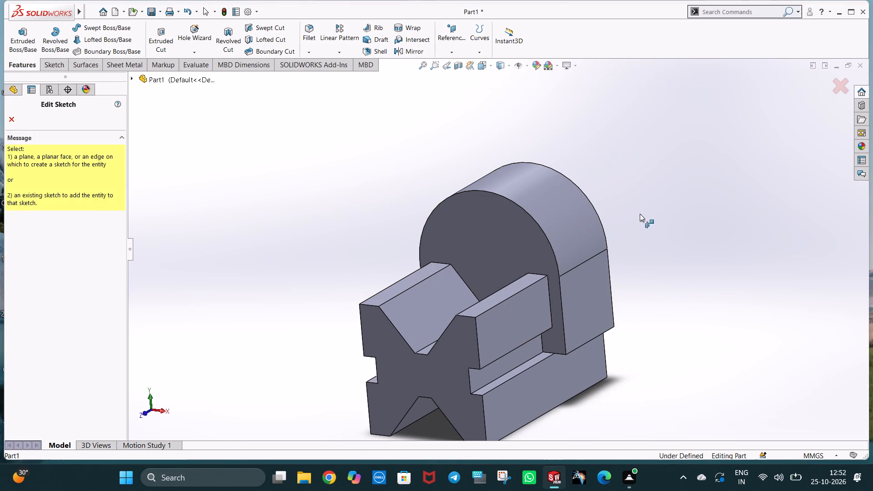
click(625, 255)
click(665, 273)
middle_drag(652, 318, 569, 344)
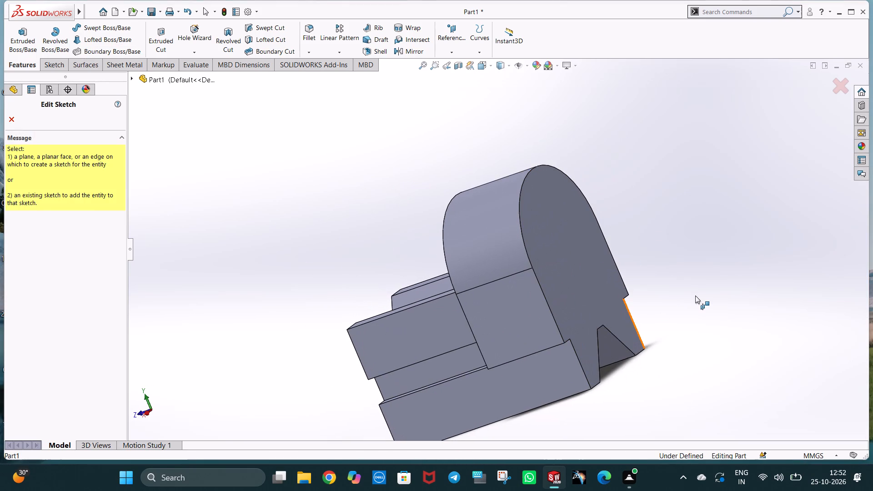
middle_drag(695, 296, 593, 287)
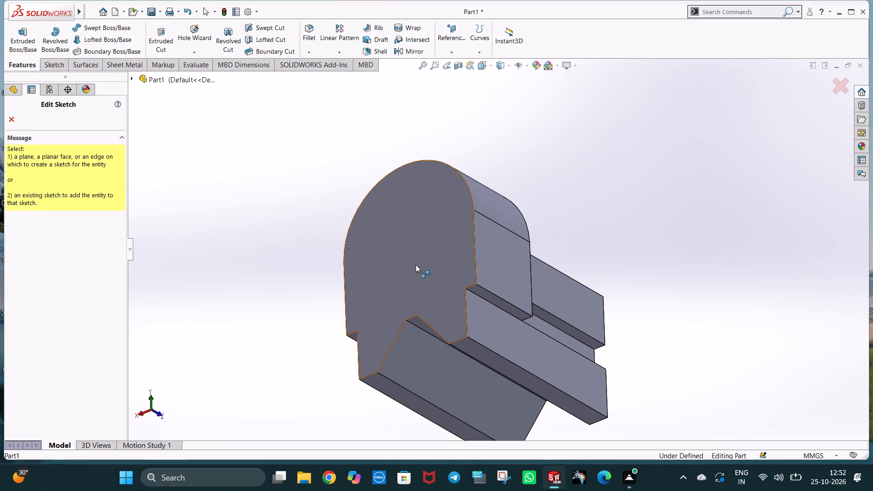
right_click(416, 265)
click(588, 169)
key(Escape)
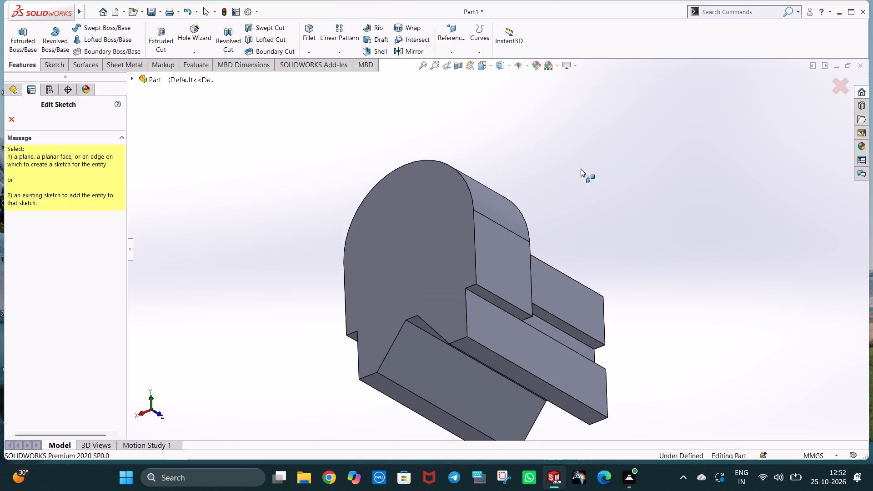
Open a new sketch on the part's arched back face and view it straight on.
key(ctrl+8)
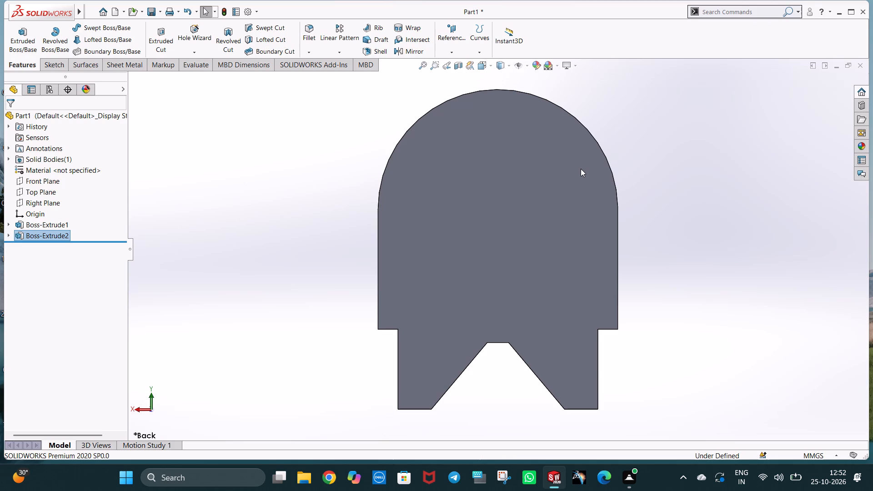
middle_drag(474, 296, 618, 298)
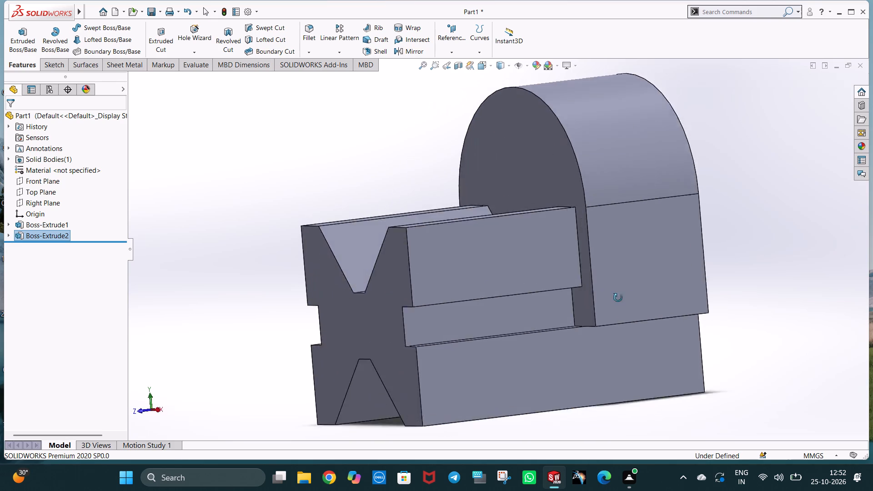
middle_drag(618, 298, 653, 276)
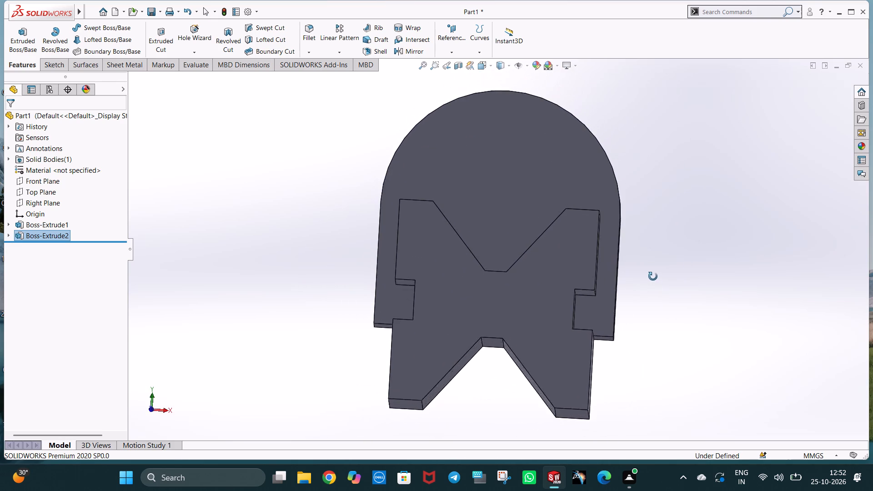
middle_drag(653, 276, 609, 330)
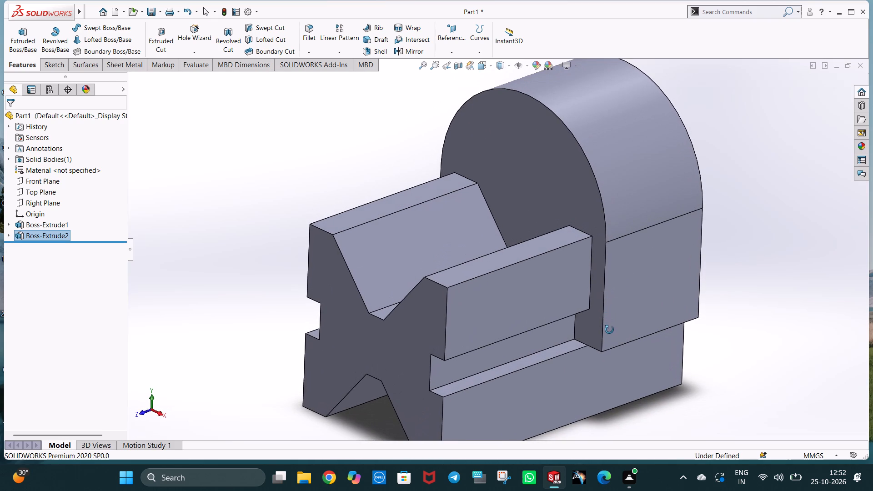
middle_drag(609, 330, 600, 322)
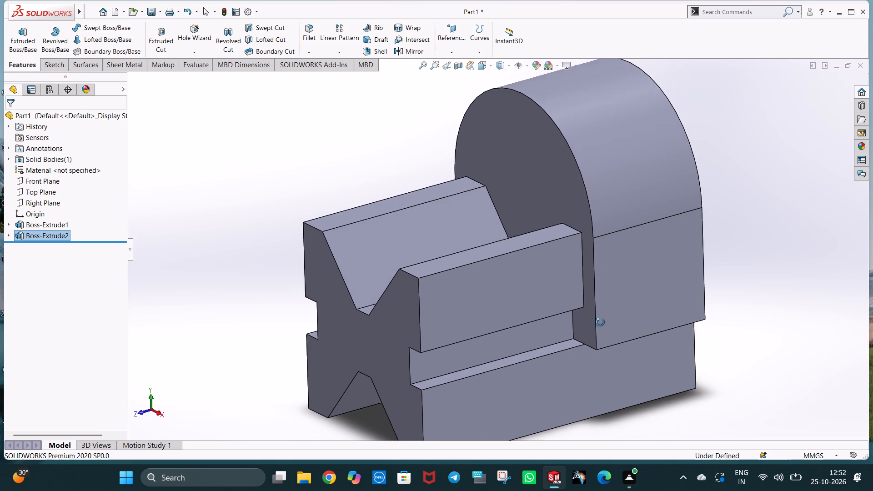
middle_drag(600, 322, 472, 336)
right_click(487, 250)
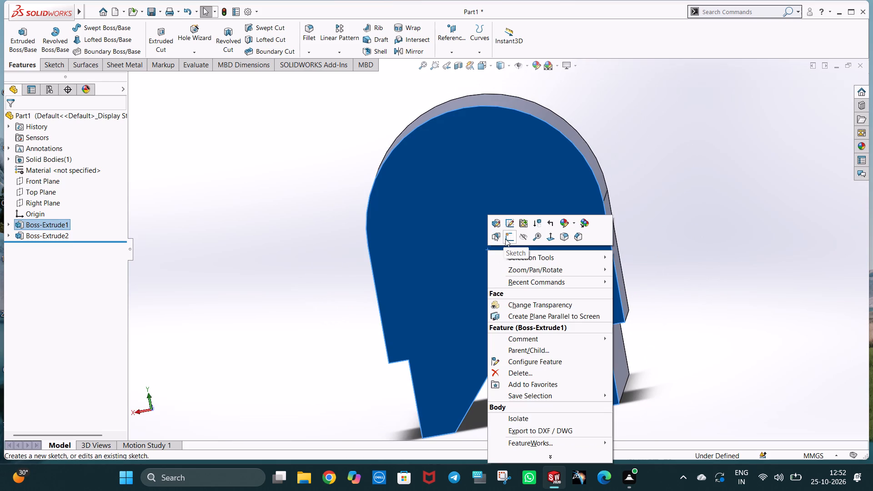
click(506, 238)
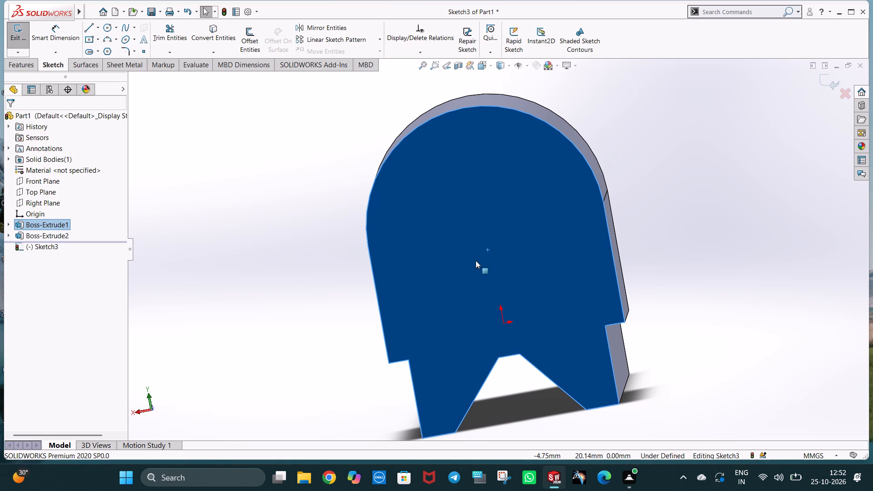
key(ctrl+8)
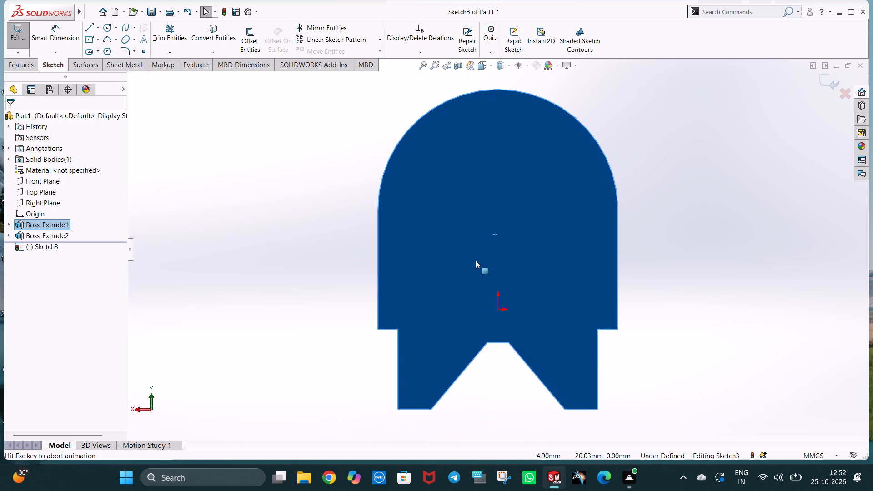
Sketch connected lines tracing the back face's left step edge and left vertical edge up to the arc's start.
click(89, 30)
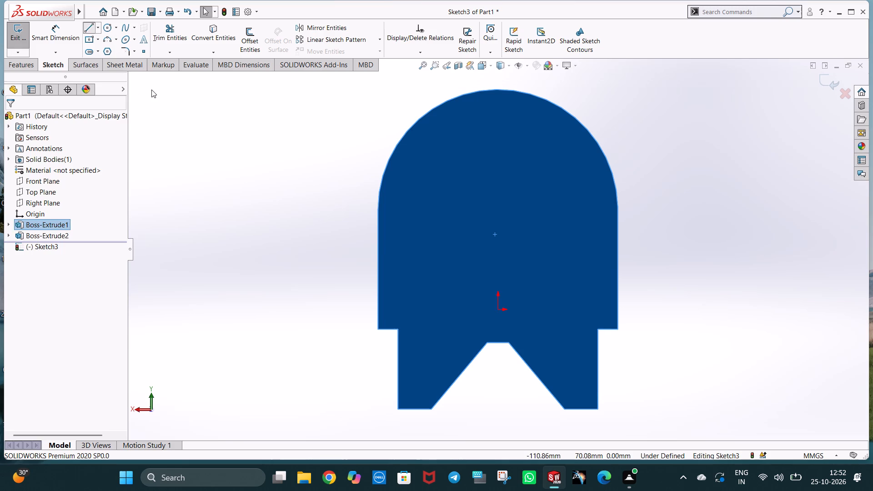
click(398, 329)
click(377, 330)
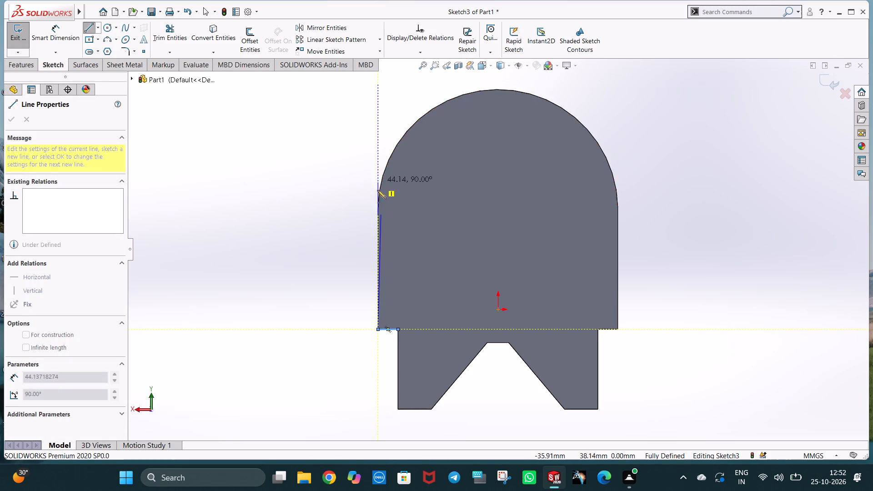
click(377, 209)
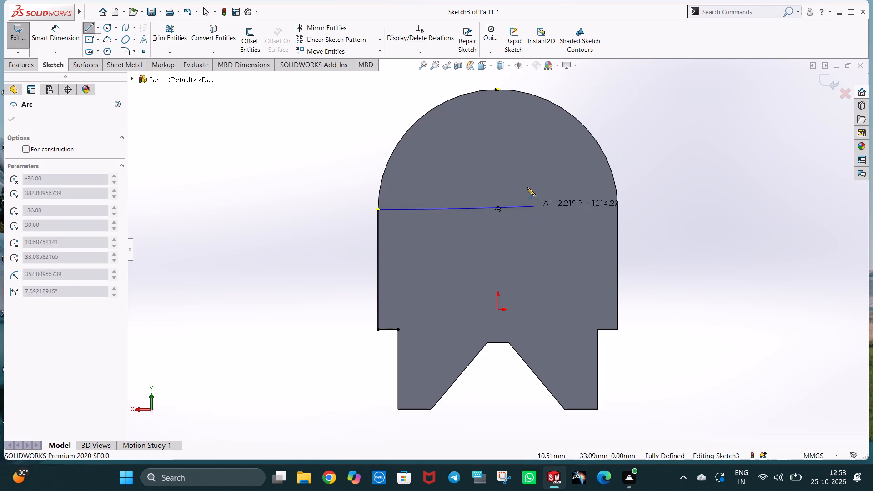
key(Escape)
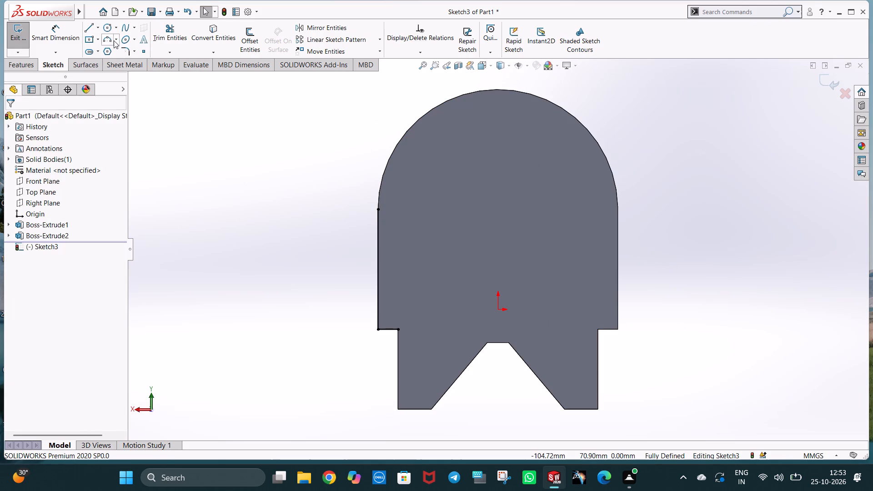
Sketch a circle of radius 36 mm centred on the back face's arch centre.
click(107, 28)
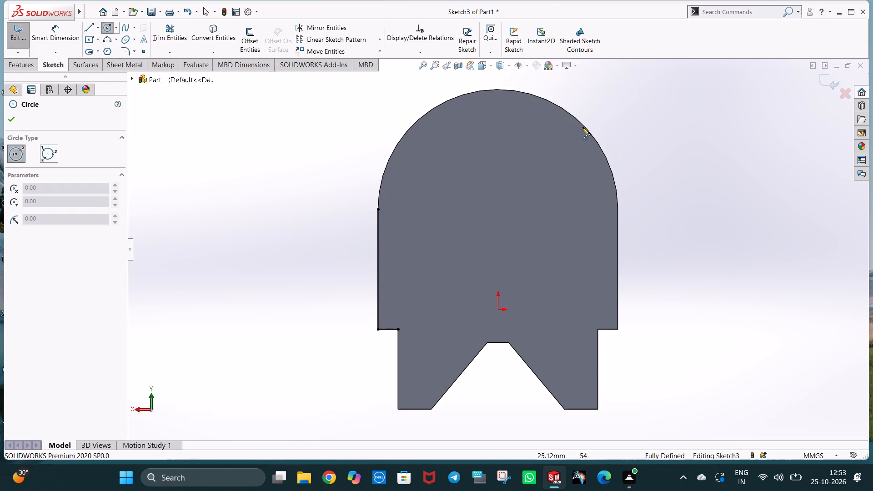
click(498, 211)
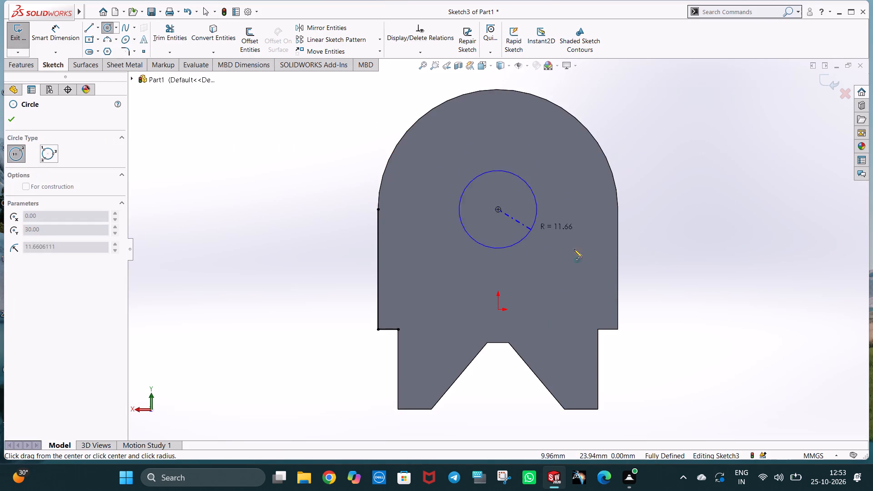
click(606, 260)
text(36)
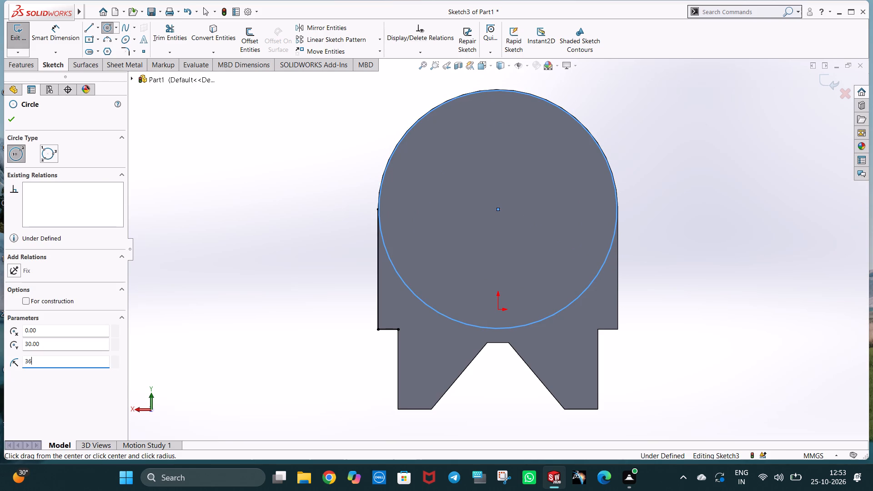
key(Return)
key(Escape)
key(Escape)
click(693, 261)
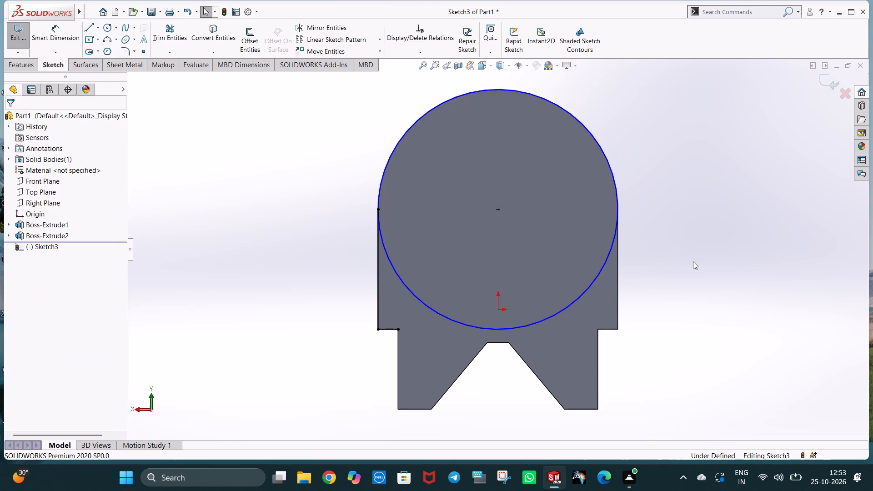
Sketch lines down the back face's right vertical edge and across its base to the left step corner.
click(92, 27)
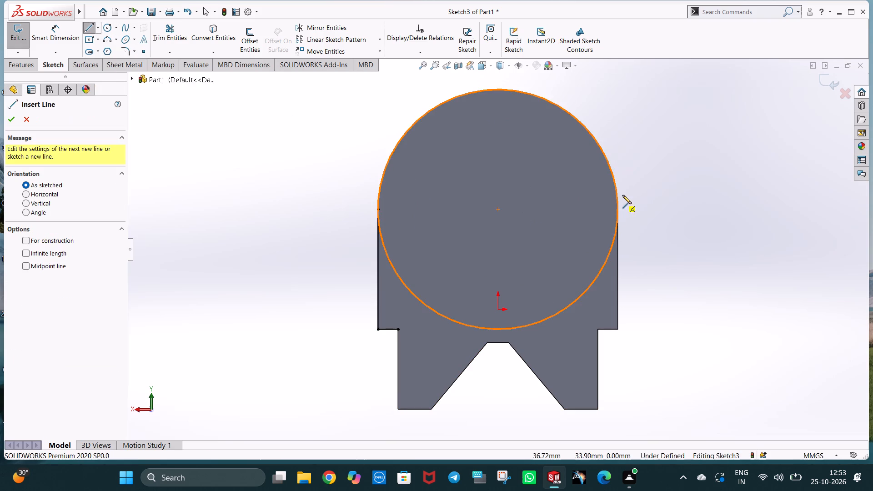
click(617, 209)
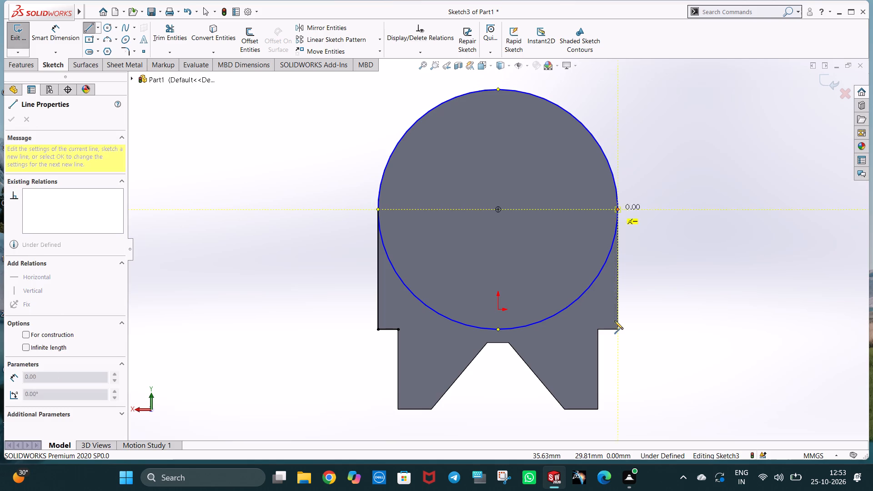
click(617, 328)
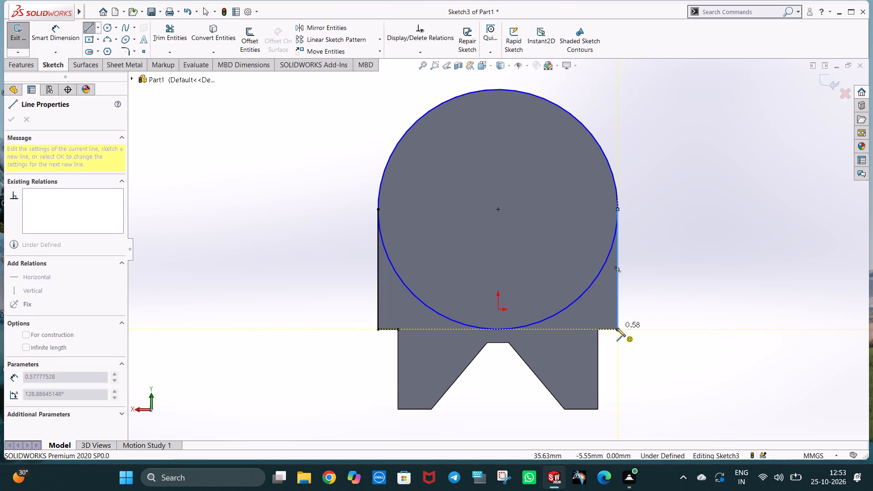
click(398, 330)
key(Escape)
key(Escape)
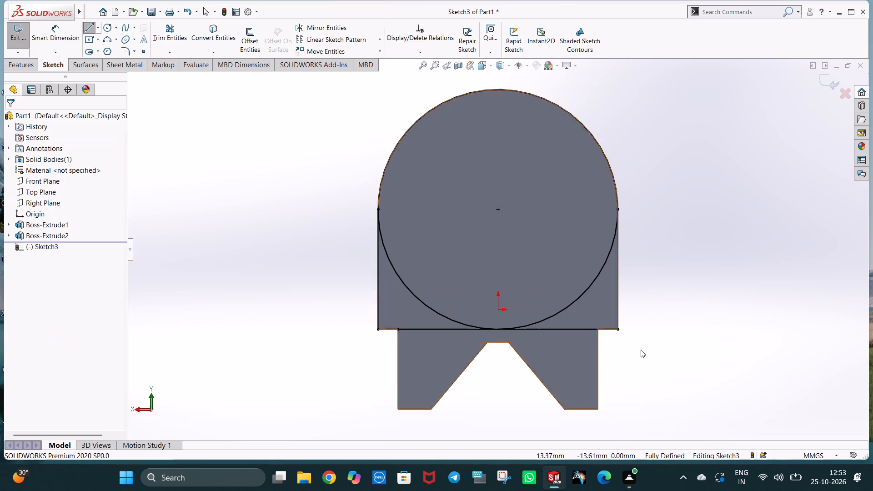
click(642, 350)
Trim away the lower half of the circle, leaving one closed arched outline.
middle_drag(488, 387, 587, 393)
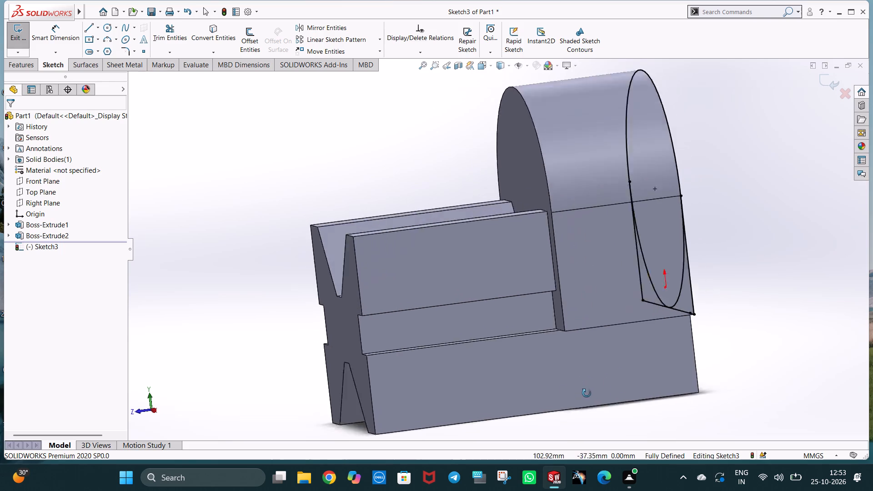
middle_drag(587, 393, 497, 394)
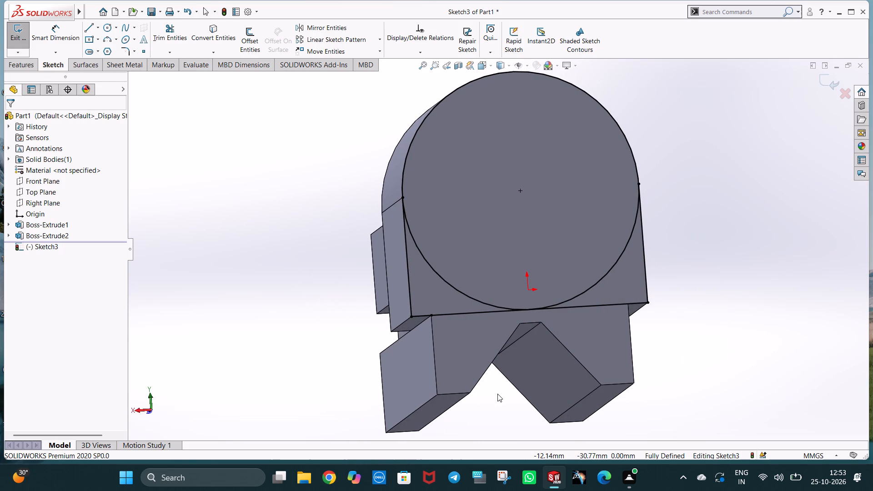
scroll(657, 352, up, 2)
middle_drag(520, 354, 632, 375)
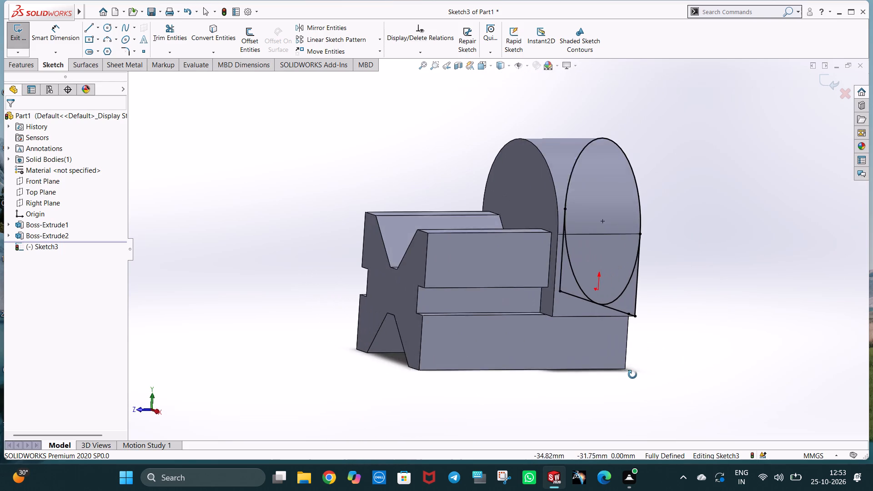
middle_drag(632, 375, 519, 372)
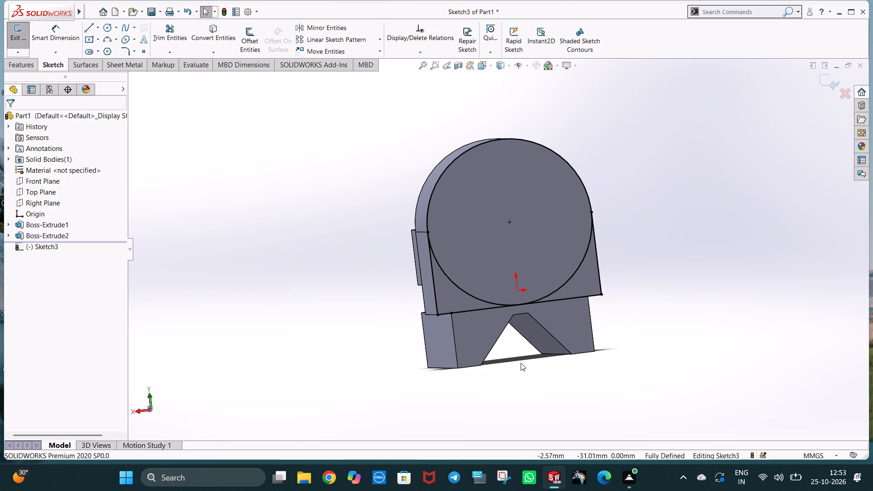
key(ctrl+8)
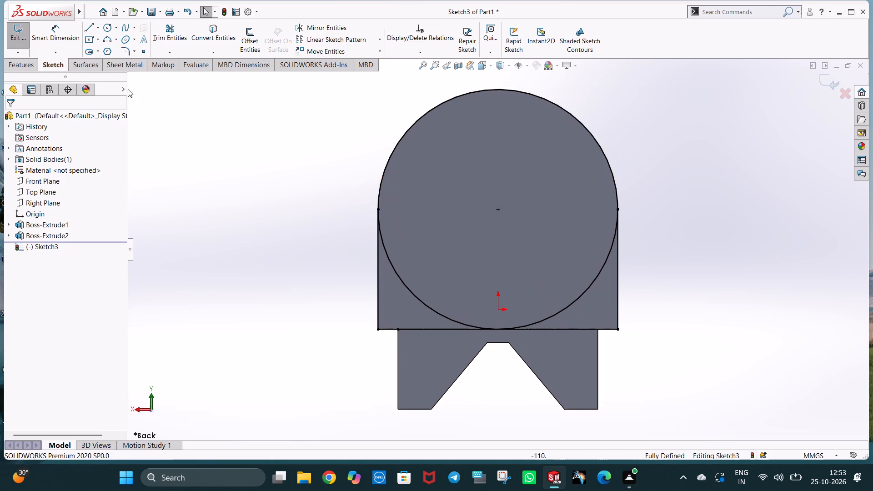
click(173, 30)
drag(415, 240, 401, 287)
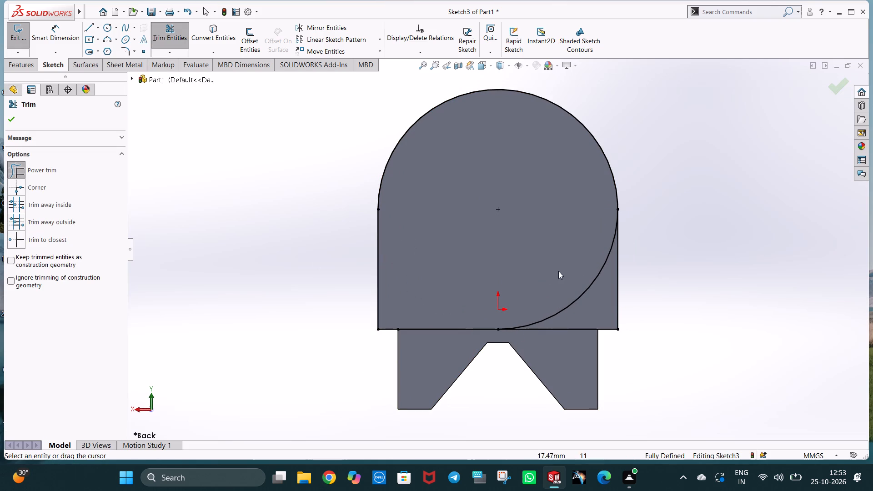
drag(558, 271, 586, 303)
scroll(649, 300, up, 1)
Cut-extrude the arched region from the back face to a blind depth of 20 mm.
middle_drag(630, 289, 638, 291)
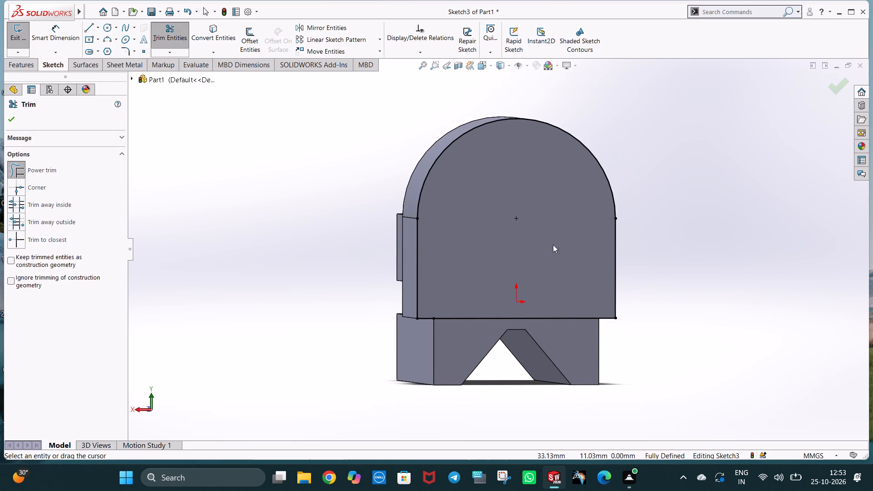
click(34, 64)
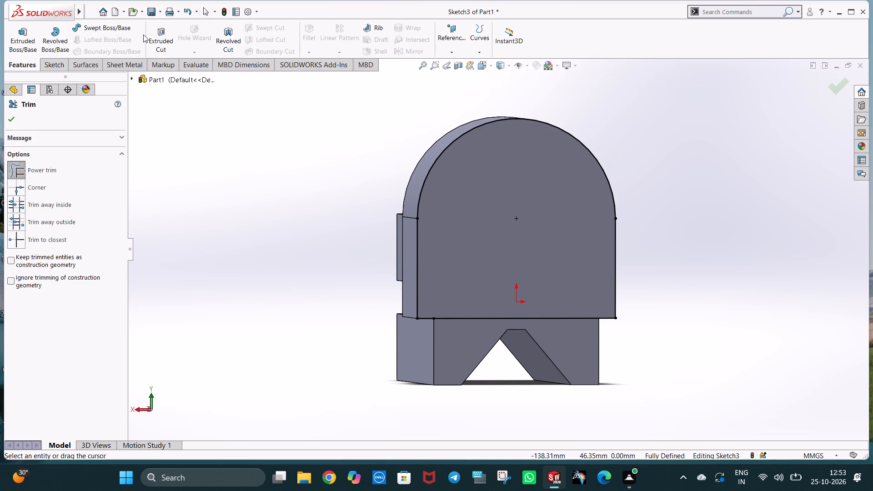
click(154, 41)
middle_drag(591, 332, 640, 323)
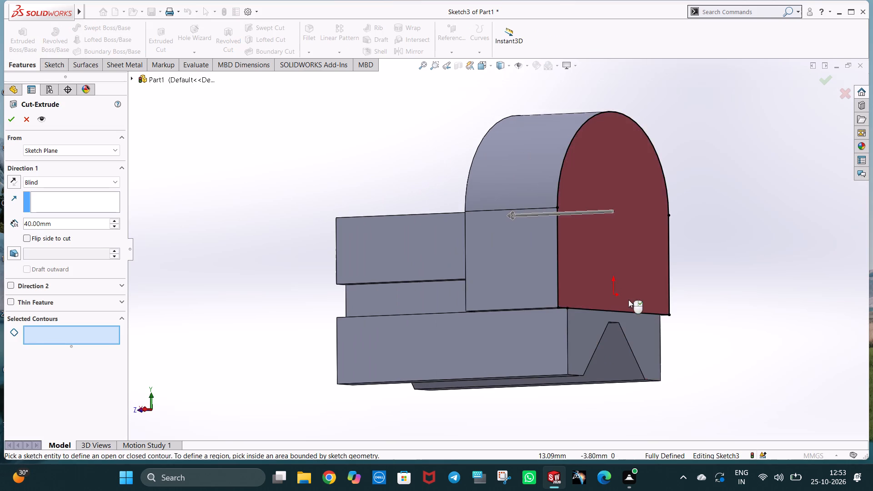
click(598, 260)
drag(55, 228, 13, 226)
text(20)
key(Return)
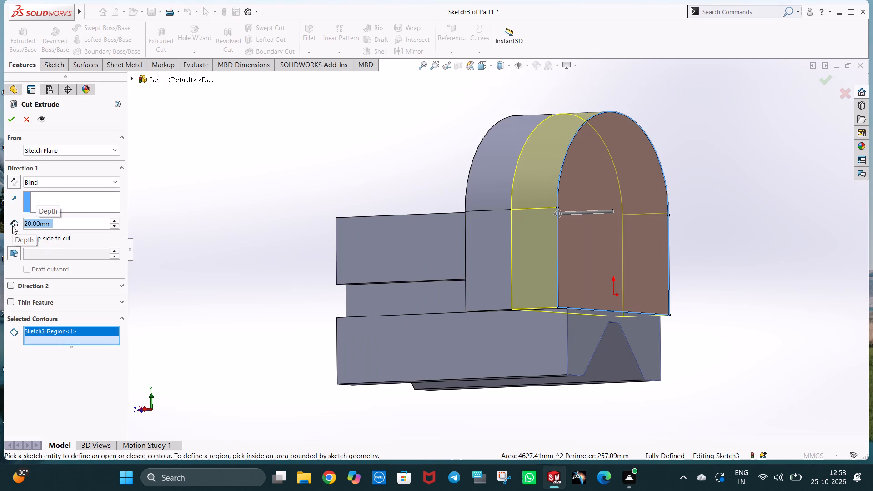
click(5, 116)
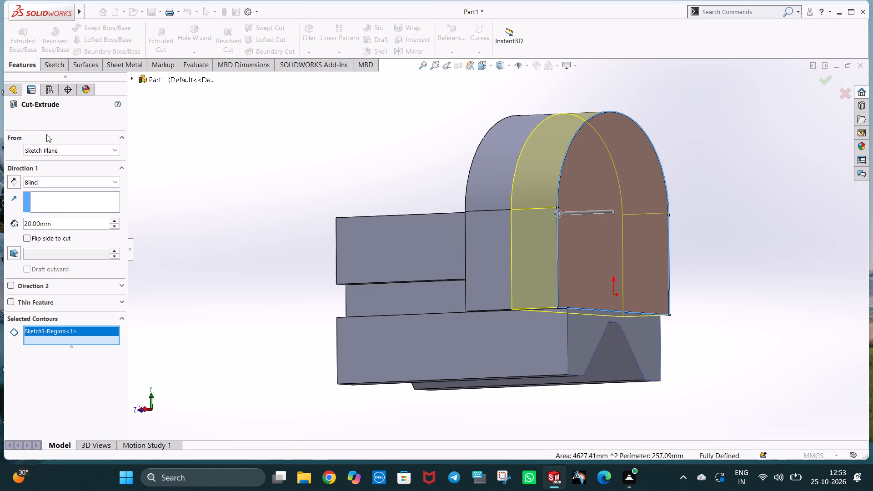
Inspect the arched clamp and the cut from the front, side and back.
middle_drag(647, 250, 702, 253)
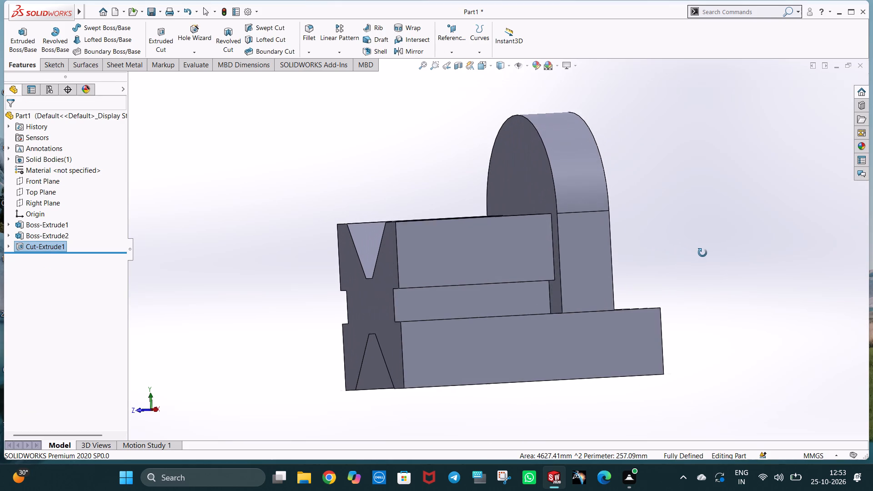
middle_drag(702, 253, 722, 328)
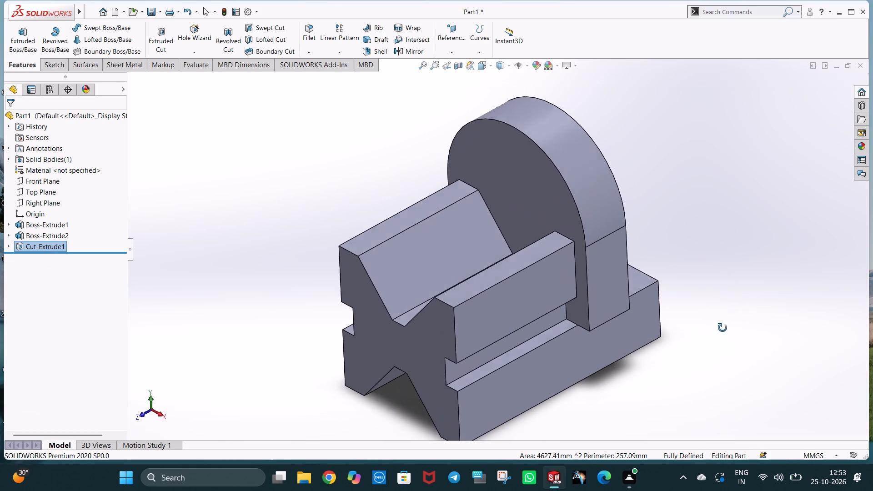
middle_drag(722, 328, 725, 307)
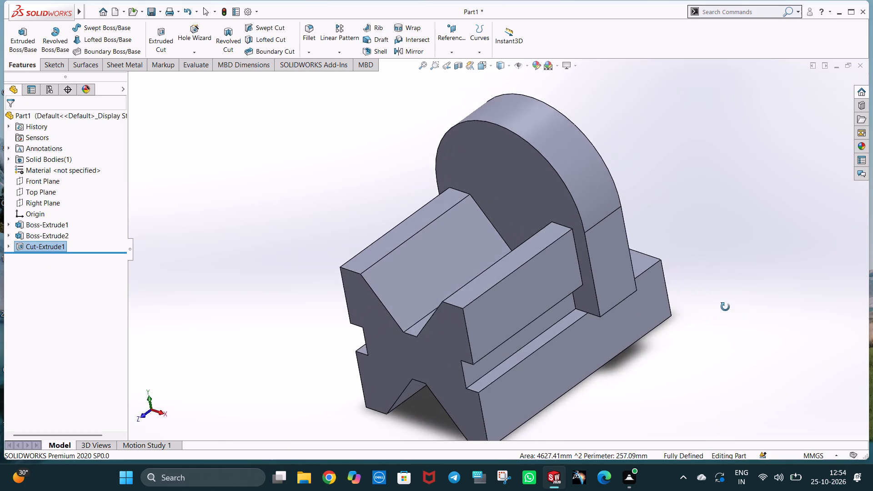
middle_drag(725, 307, 708, 296)
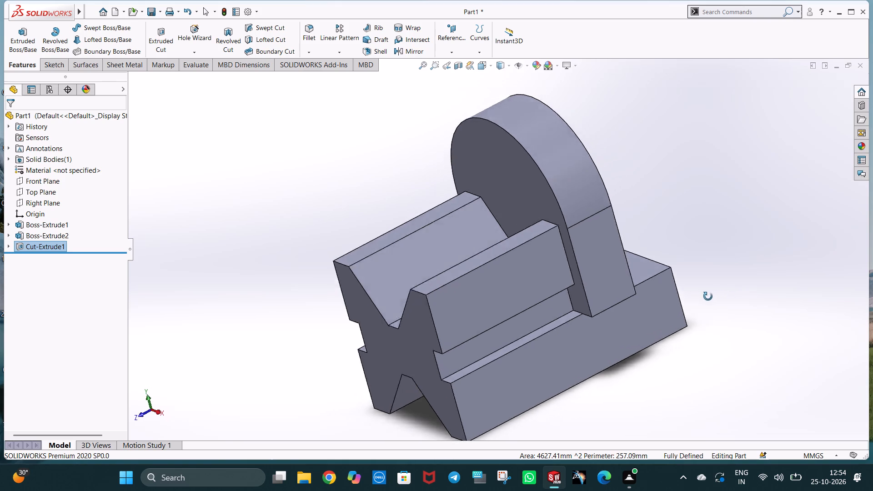
middle_drag(708, 296, 628, 326)
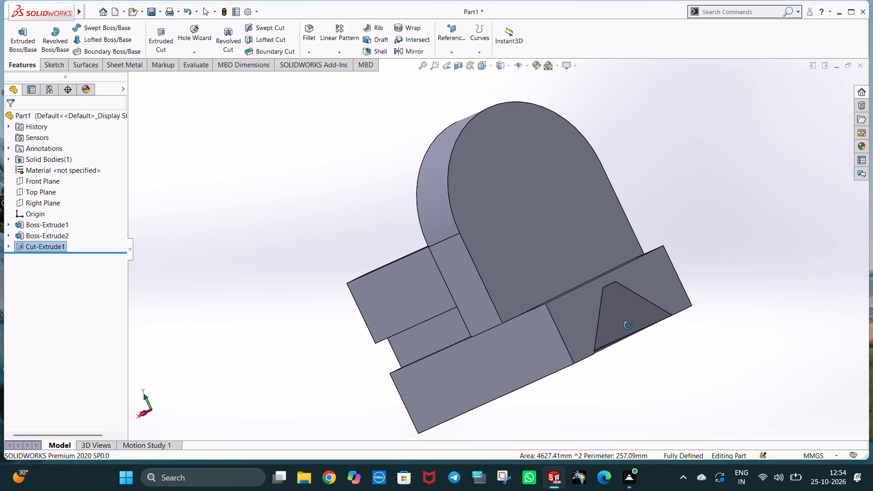
middle_drag(628, 326, 745, 307)
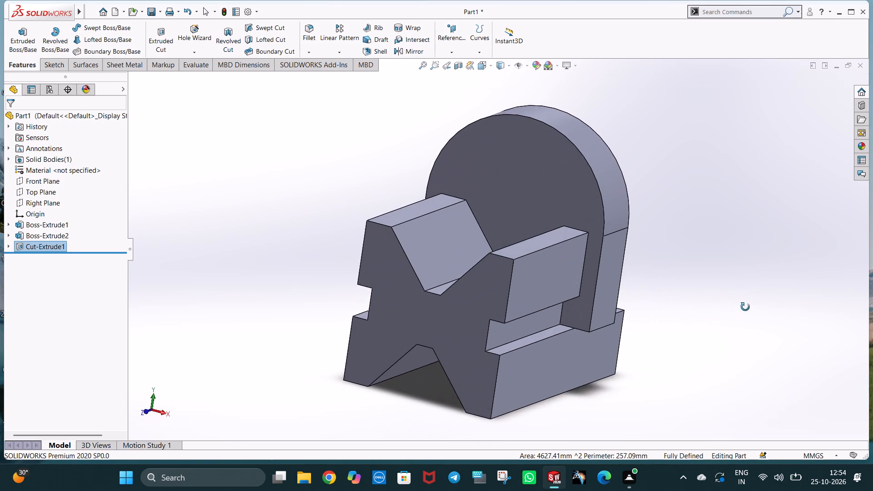
middle_drag(745, 307, 747, 292)
middle_drag(622, 266, 605, 296)
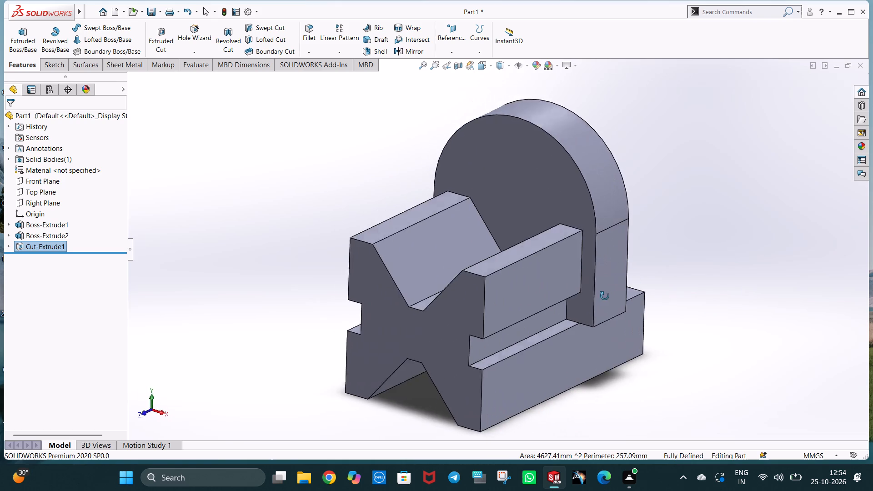
middle_drag(605, 296, 557, 327)
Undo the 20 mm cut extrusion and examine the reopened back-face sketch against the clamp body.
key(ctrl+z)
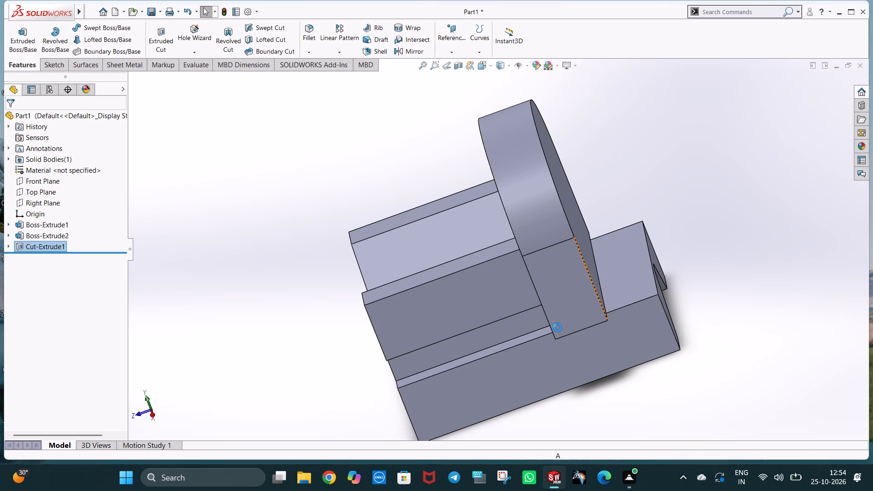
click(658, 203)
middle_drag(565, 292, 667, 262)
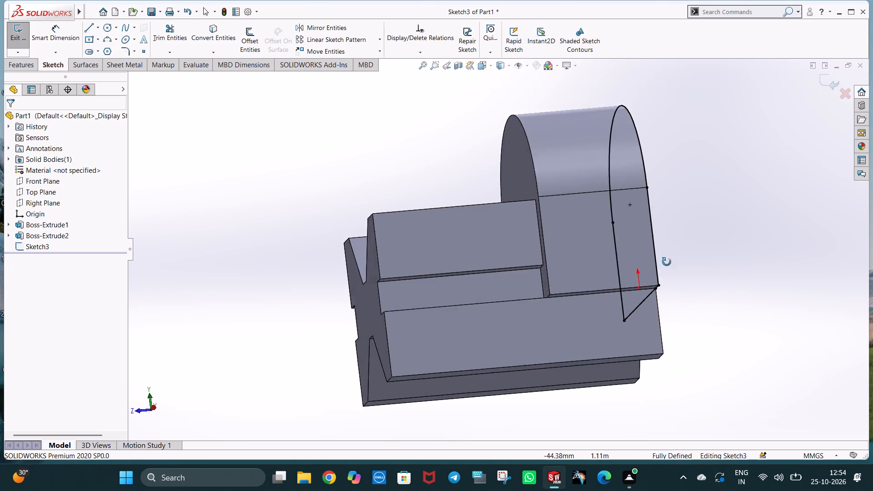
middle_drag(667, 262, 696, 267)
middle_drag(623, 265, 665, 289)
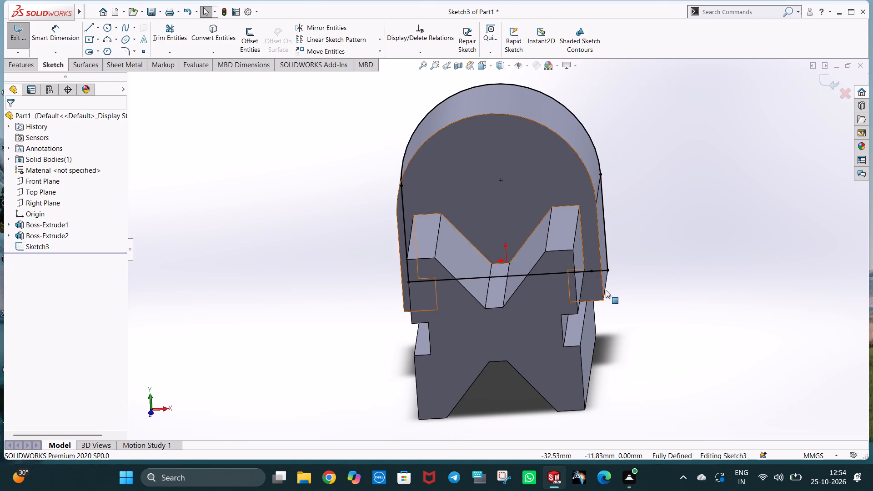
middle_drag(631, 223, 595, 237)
Undo the whole back-face sketch and the clamp's 40 mm boss extrusion, going back to editing the arched profile sketch.
key(ctrl+z)
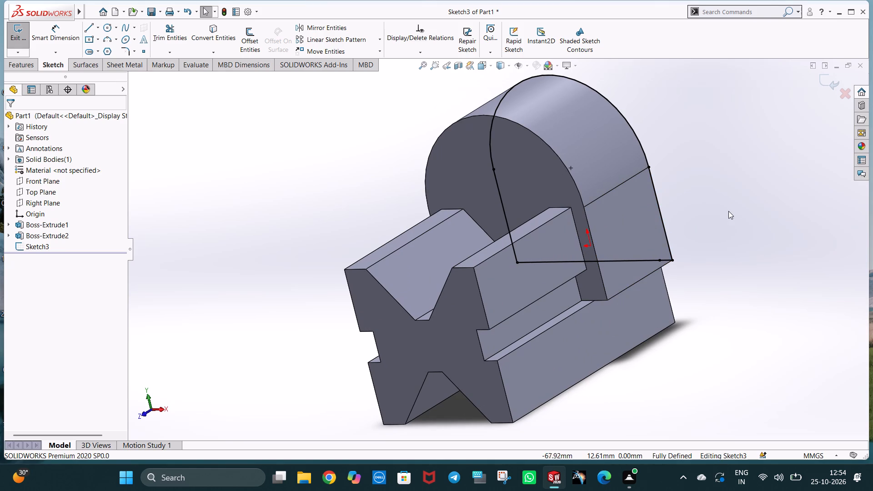
key(ctrl+z)
key(ctrl+z)
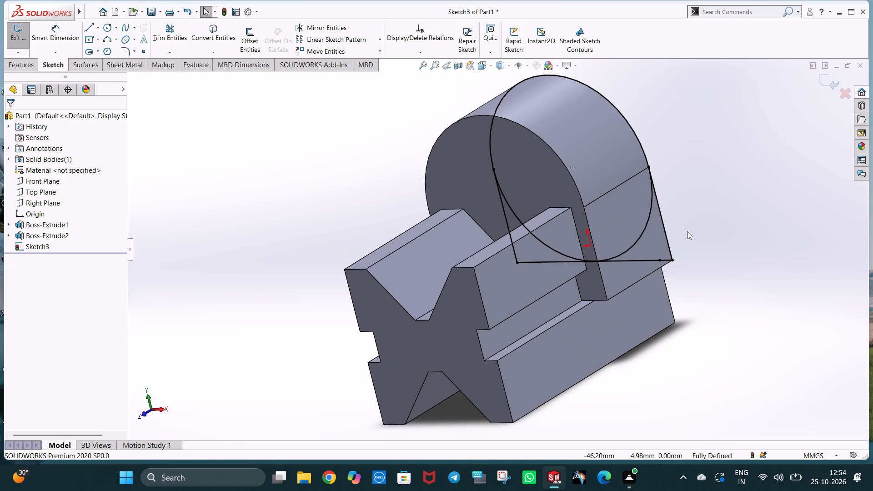
key(ctrl+z)
key(ctrl+z)
key(ctrl+z)
key(ctrl+z)
key(ctrl+z)
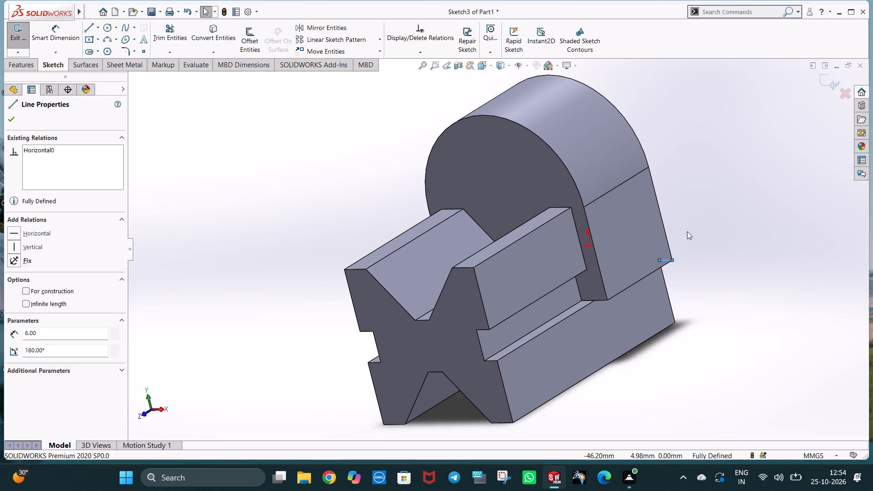
key(ctrl+z)
key(ctrl+z)
key(ctrl+z)
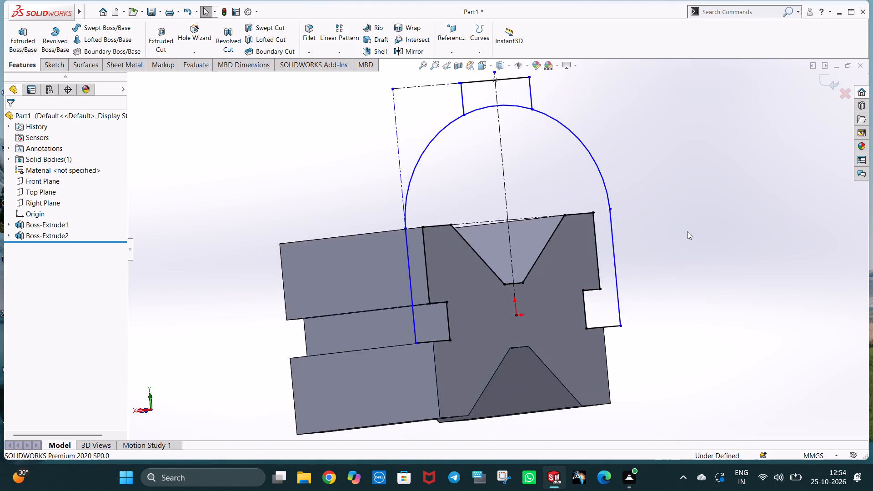
middle_drag(687, 372, 764, 315)
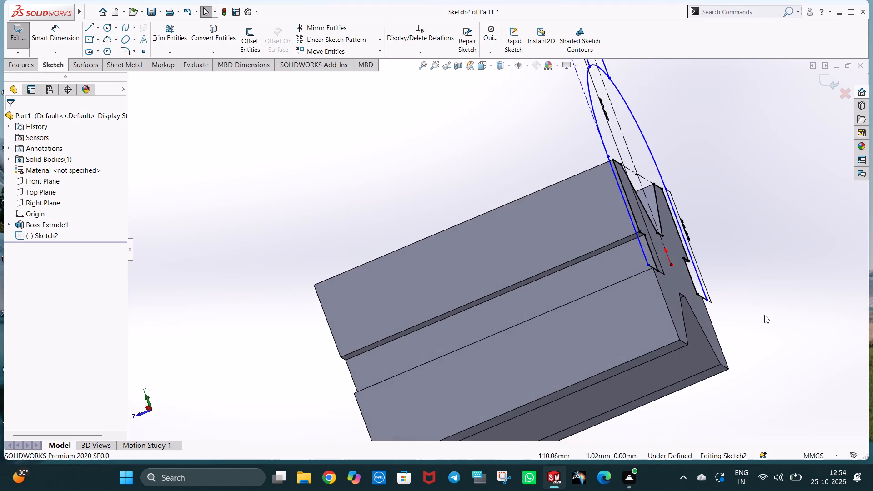
middle_drag(652, 324, 687, 332)
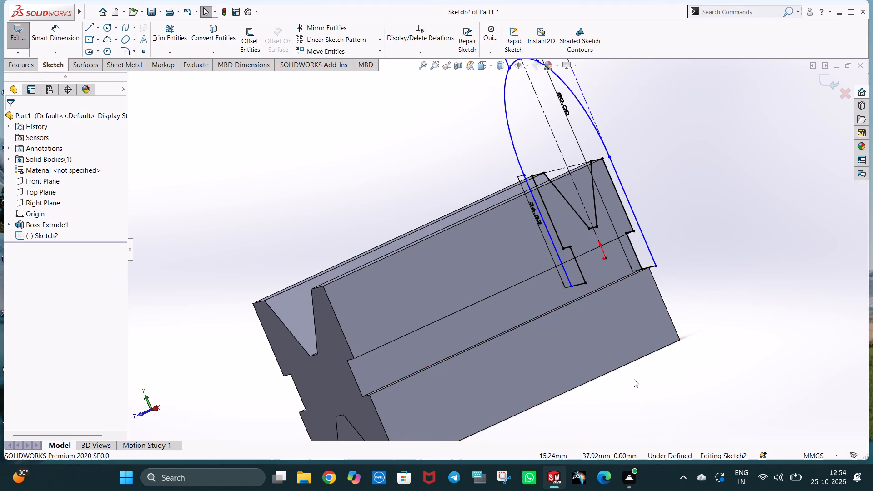
Sketch a 24 mm radius circle centred on the centreline at the height of the V-block's top face.
middle_drag(680, 296, 612, 340)
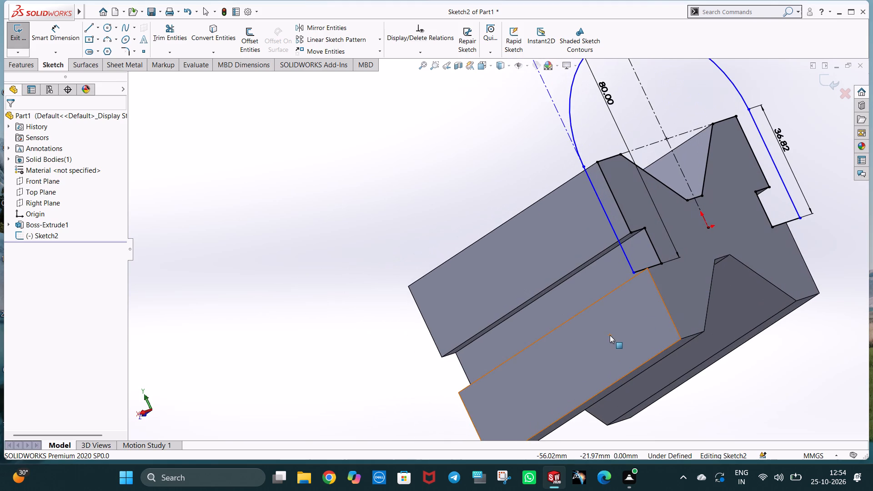
key(ctrl+8)
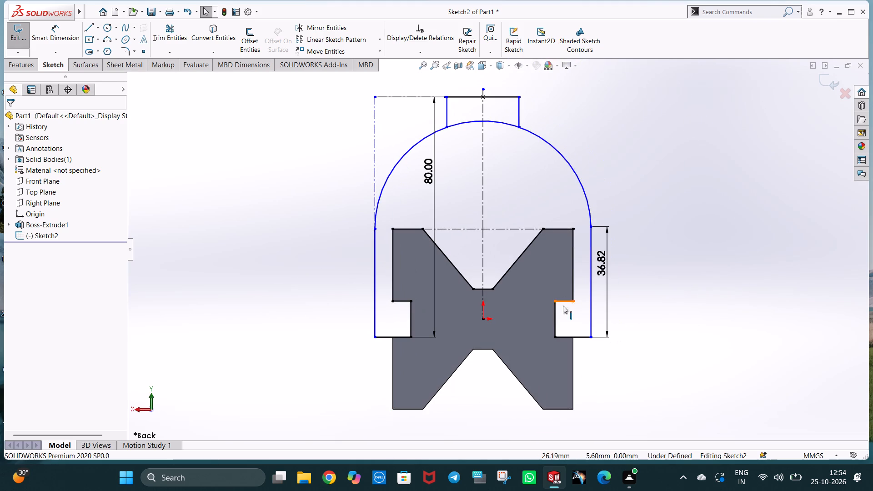
click(103, 25)
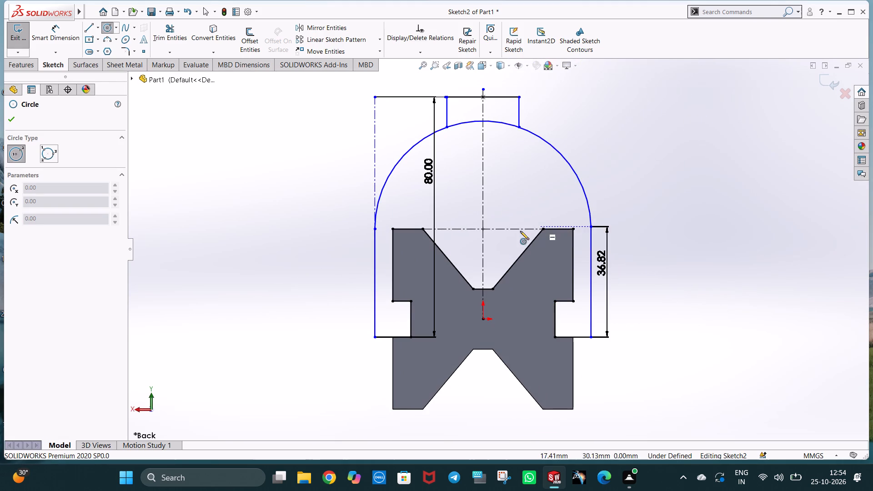
click(485, 229)
click(550, 266)
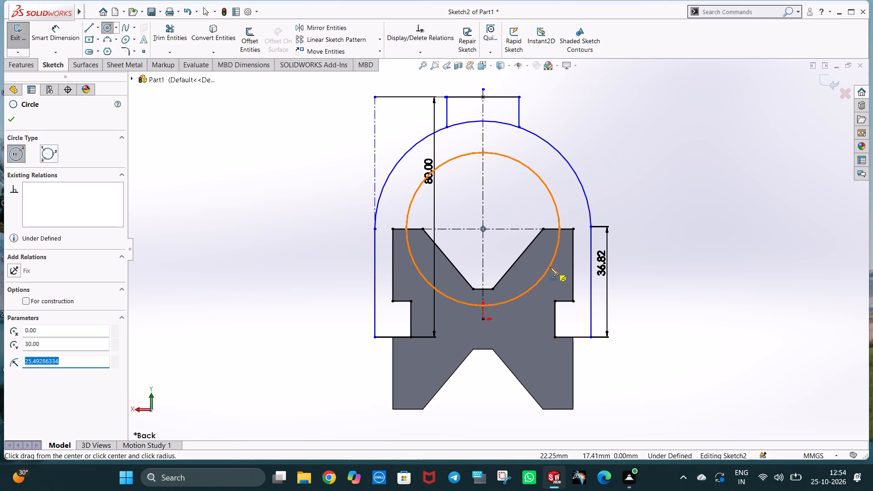
text(24)
key(Return)
key(Escape)
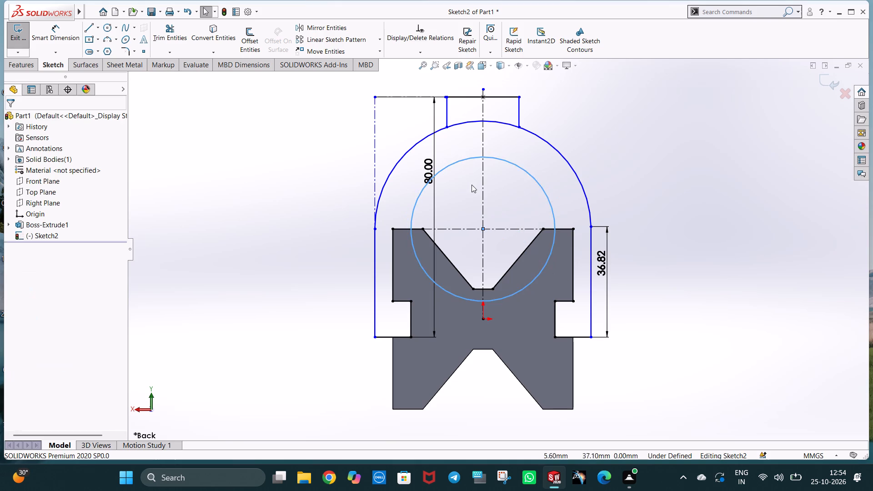
key(Escape)
Trim away the lower half of the 24 mm radius circle, keeping only the inner arch above the block's top.
click(161, 29)
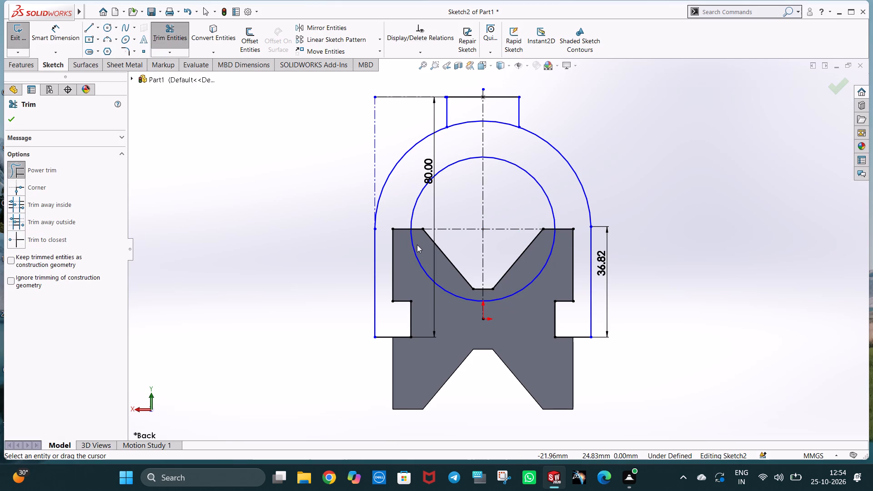
drag(417, 245, 411, 259)
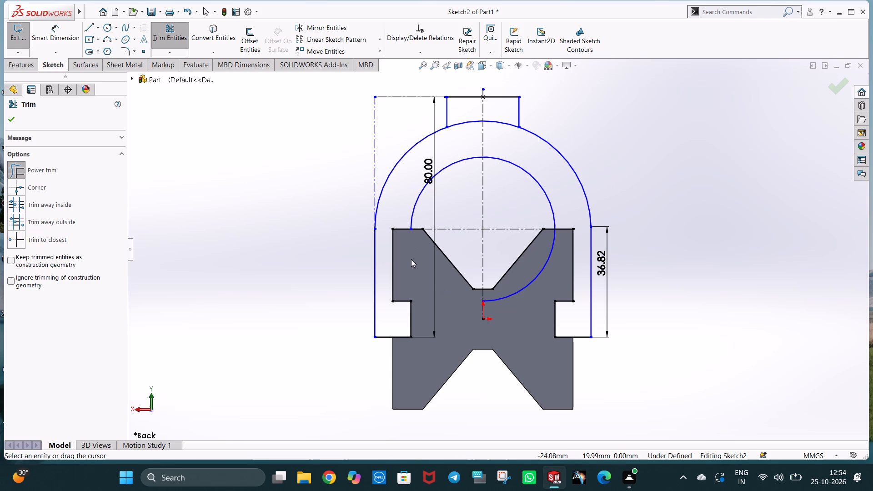
drag(542, 296, 537, 260)
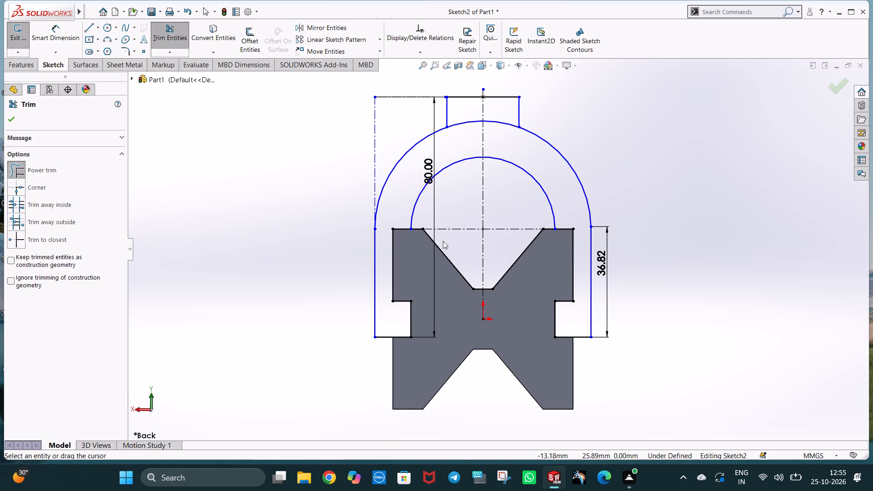
Trim the upper V-groove's sloped and bottom sketch lines, along with the centreline portion below the groove floor.
drag(421, 218, 418, 232)
drag(460, 251, 448, 285)
drag(512, 243, 531, 275)
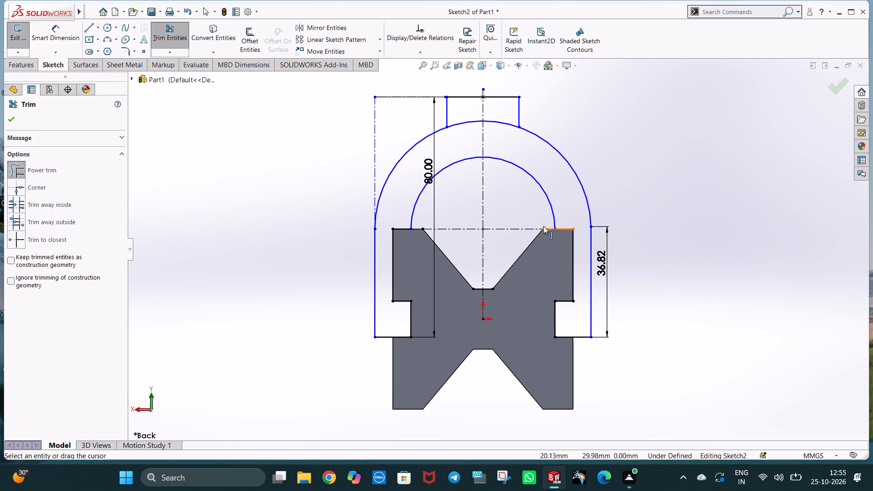
drag(543, 216, 549, 238)
drag(488, 275, 489, 289)
drag(489, 289, 482, 292)
drag(469, 267, 475, 302)
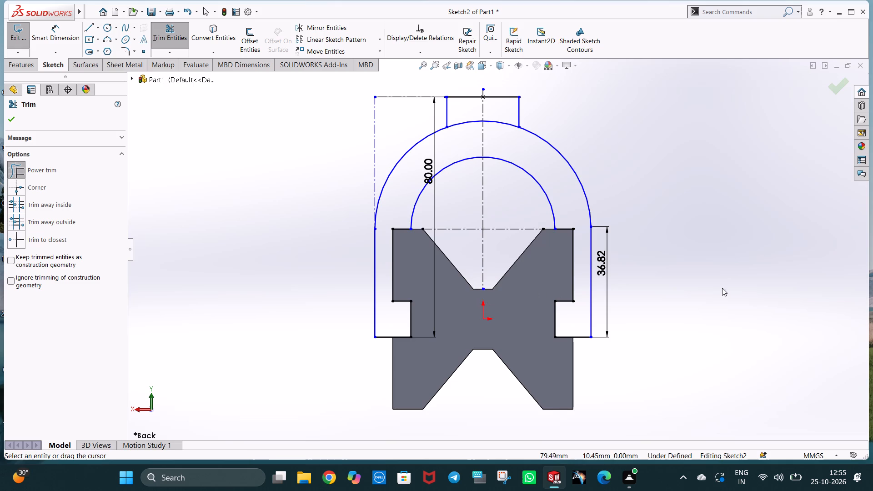
click(693, 285)
key(Escape)
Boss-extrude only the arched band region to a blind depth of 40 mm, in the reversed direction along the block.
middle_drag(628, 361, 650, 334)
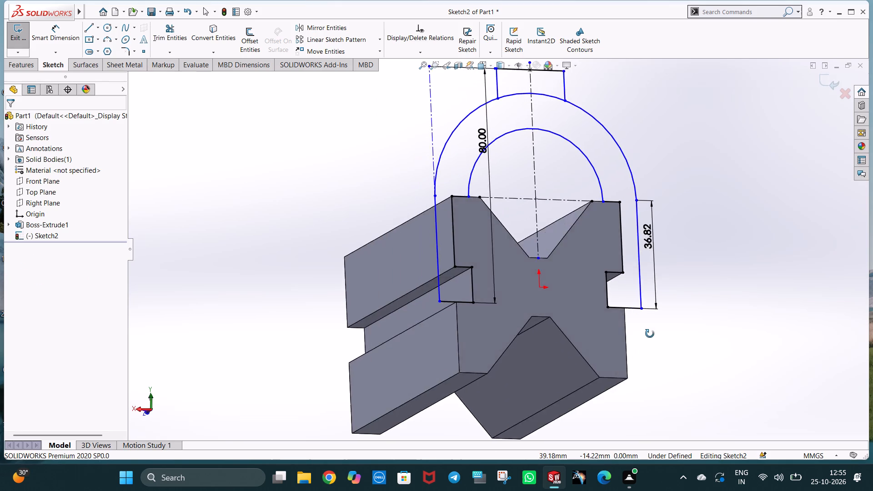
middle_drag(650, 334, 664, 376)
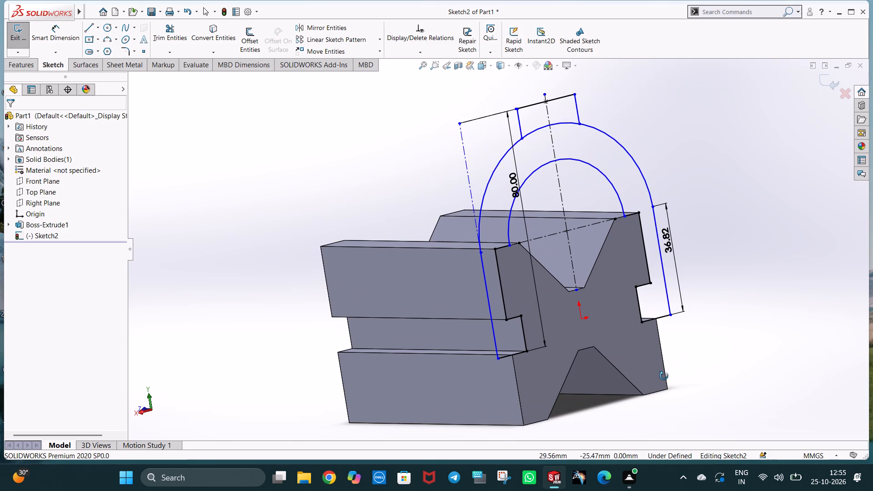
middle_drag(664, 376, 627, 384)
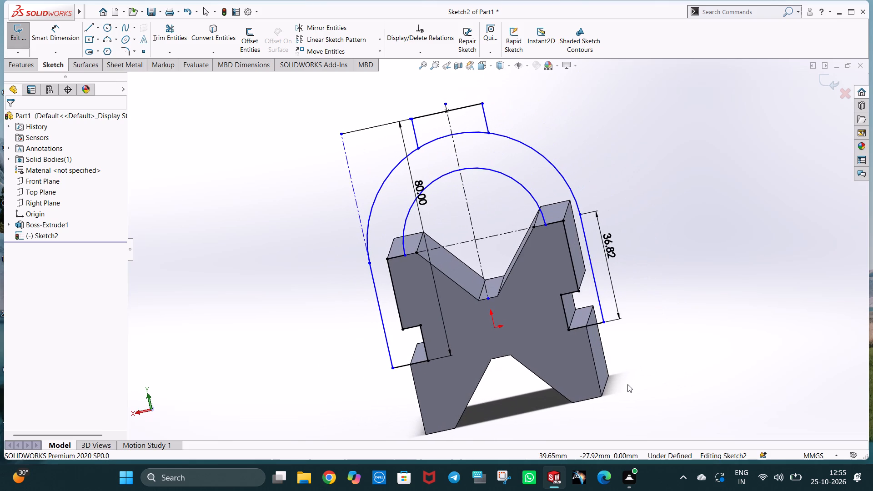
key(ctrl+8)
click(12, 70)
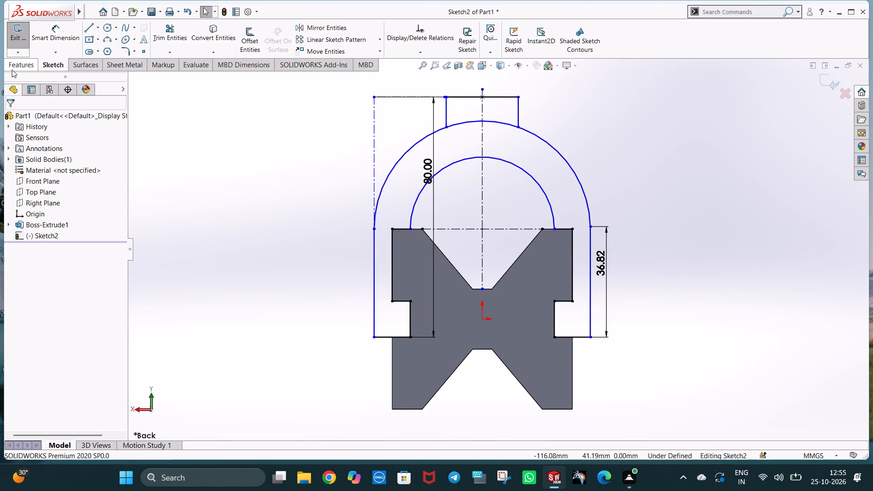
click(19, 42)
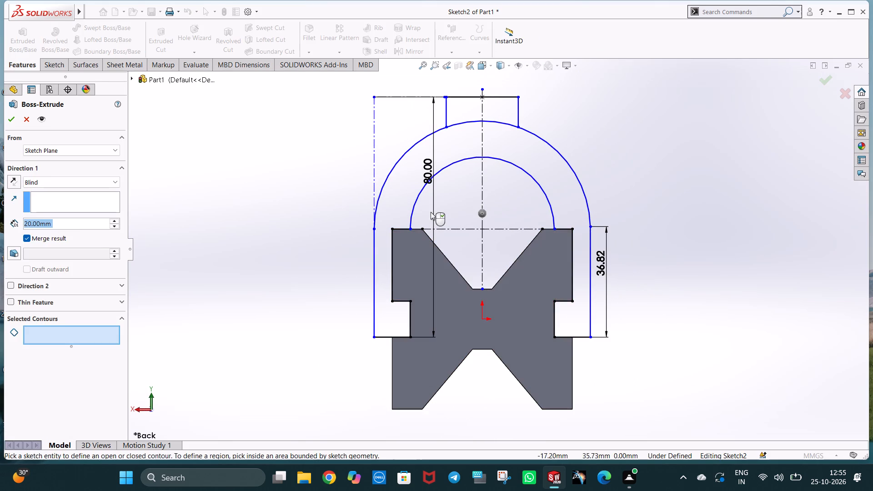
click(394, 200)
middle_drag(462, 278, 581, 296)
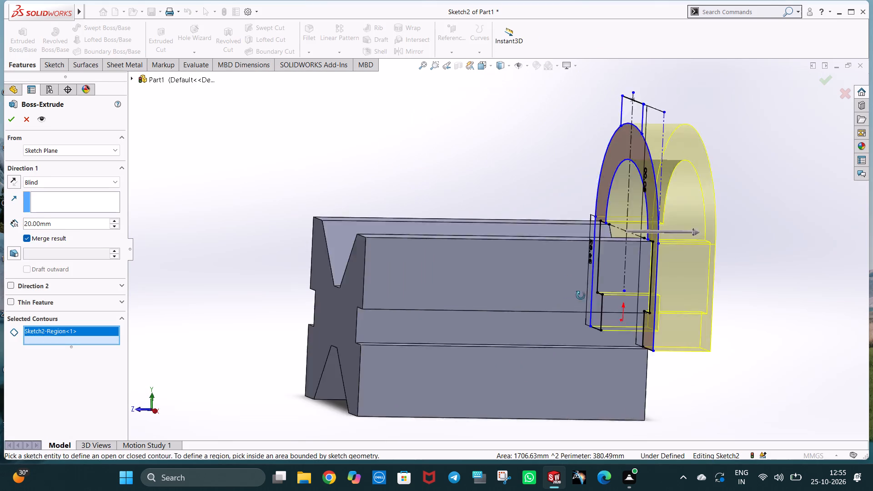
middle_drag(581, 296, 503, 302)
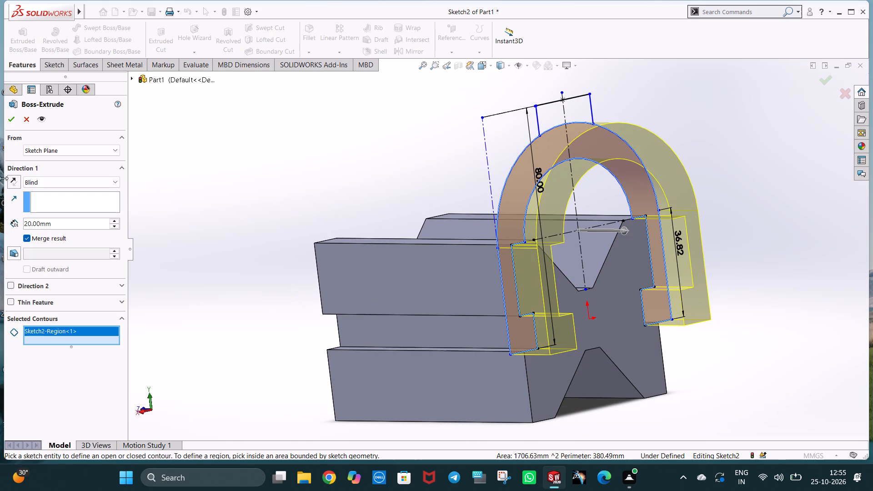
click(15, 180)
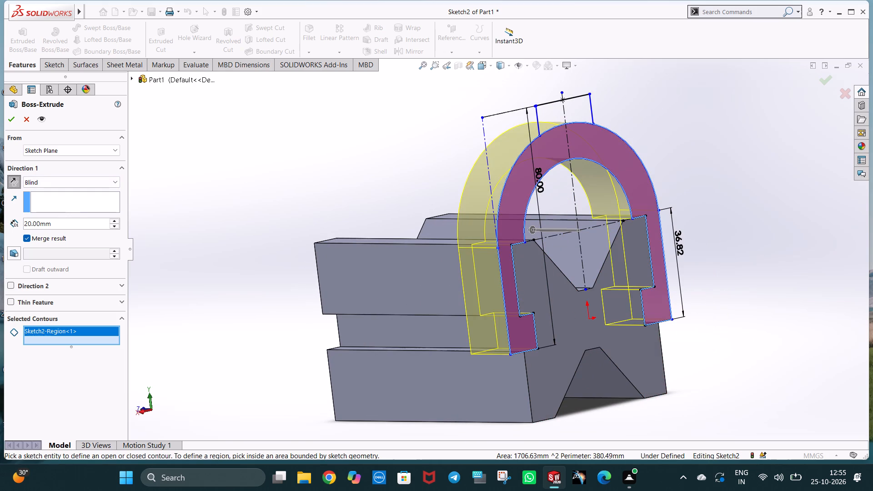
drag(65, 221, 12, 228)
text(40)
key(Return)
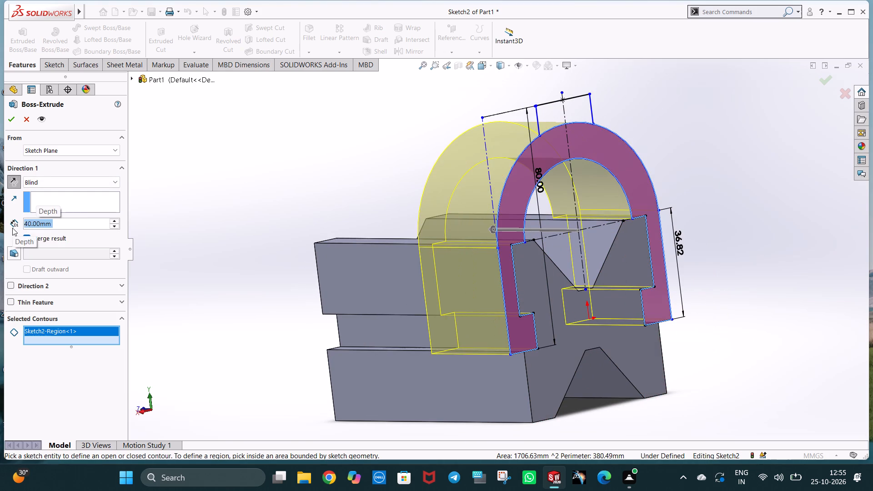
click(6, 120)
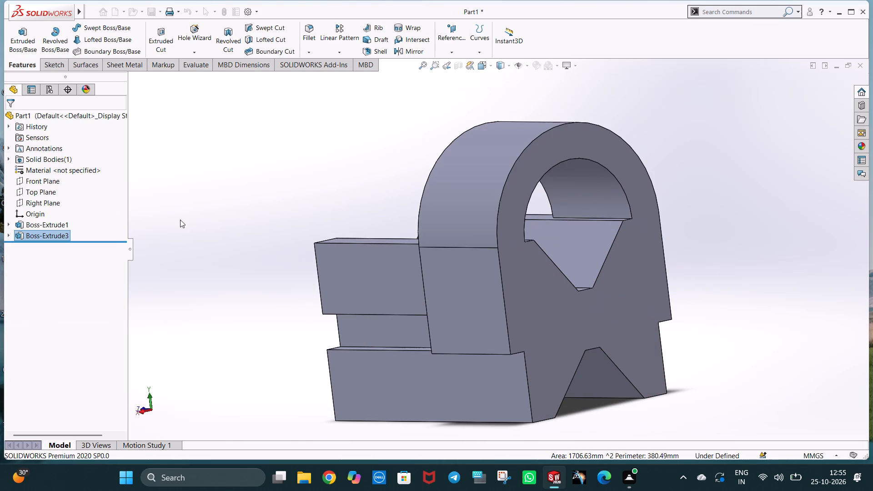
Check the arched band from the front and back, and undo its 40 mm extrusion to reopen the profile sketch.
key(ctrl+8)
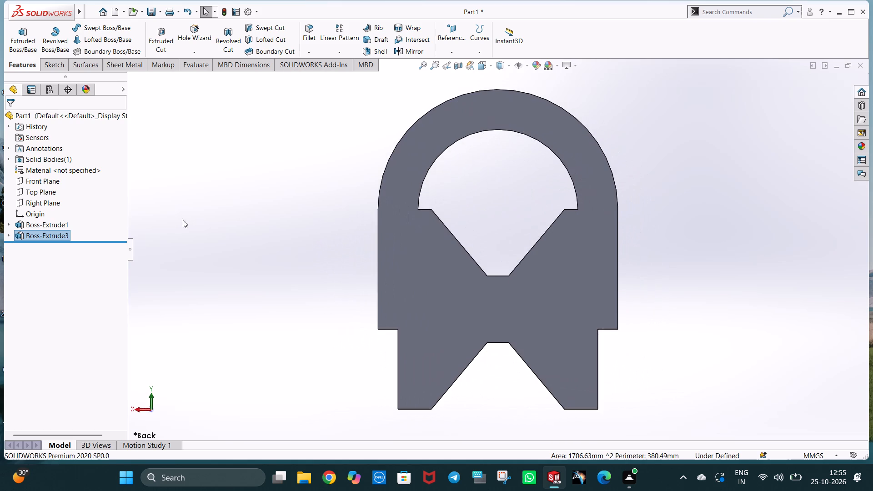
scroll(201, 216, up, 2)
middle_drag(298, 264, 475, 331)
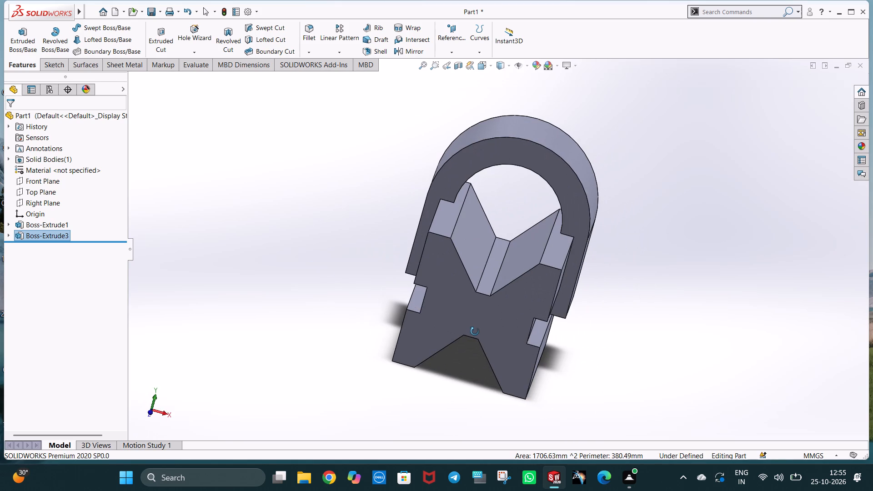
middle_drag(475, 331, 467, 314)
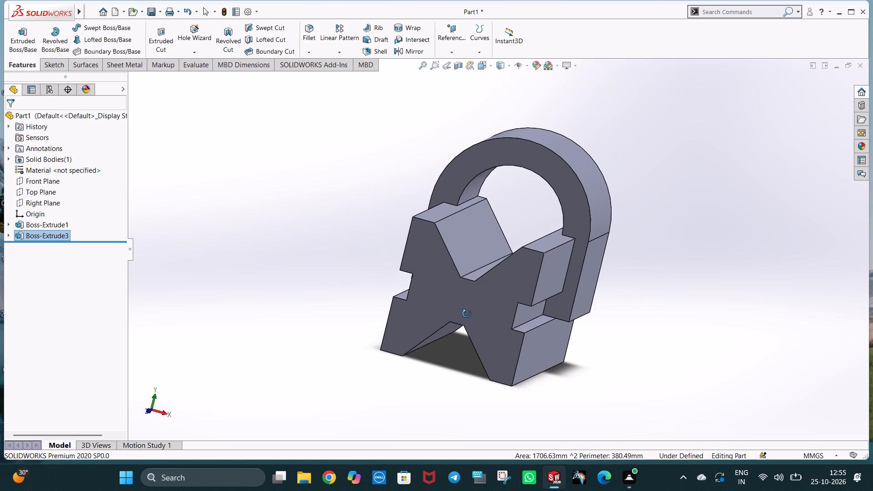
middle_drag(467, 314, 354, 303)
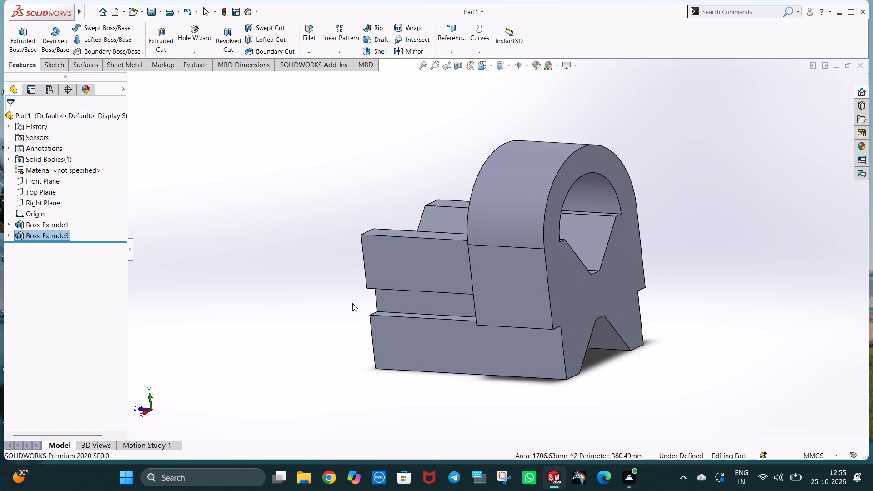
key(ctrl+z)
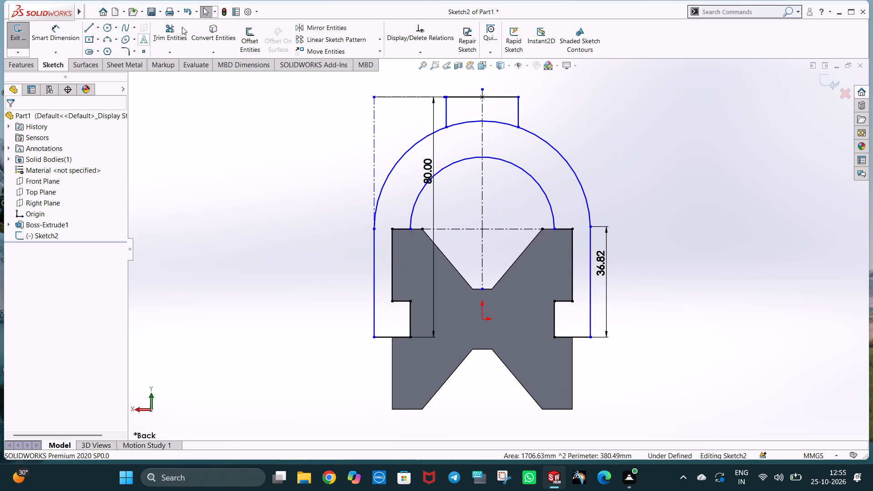
Trim the outer arc segment beneath the rectangular top boss to join the boss and arch into one outline.
click(174, 29)
drag(467, 108, 465, 138)
drag(505, 112, 507, 132)
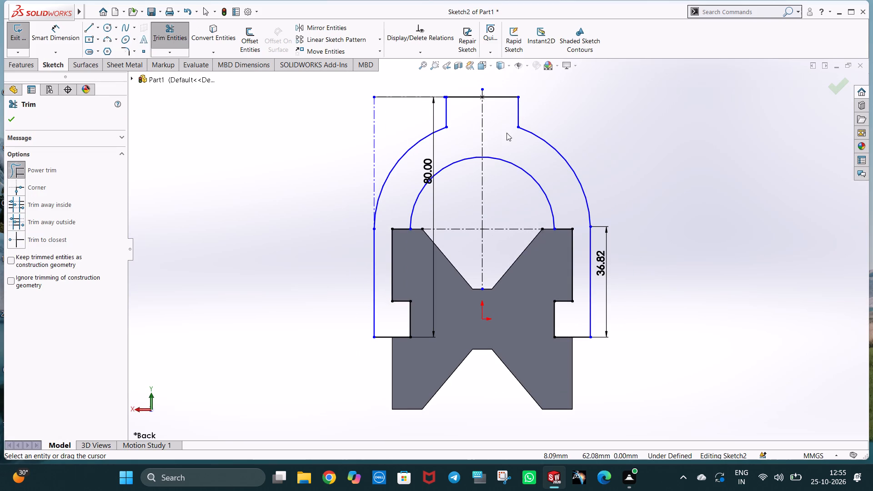
Boss-extrude the complete clamp profile, including the top boss, to a blind depth of 40 mm in the reversed direction.
middle_drag(478, 277, 575, 269)
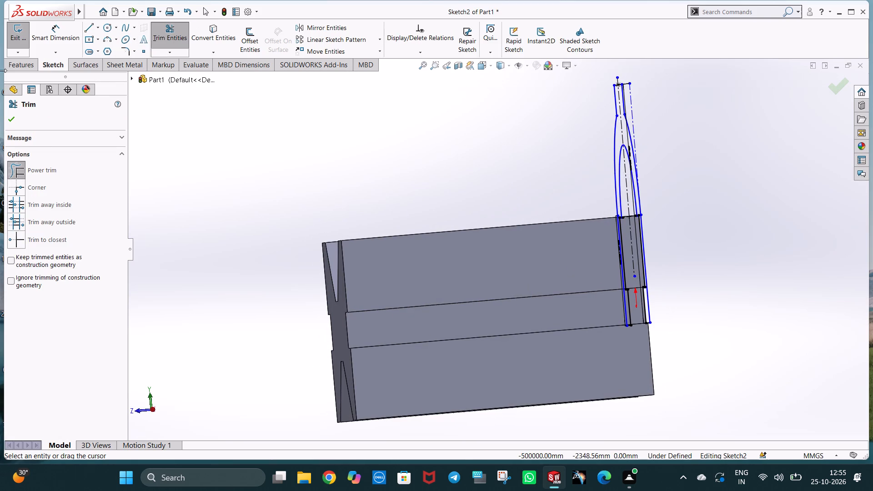
click(38, 65)
click(23, 48)
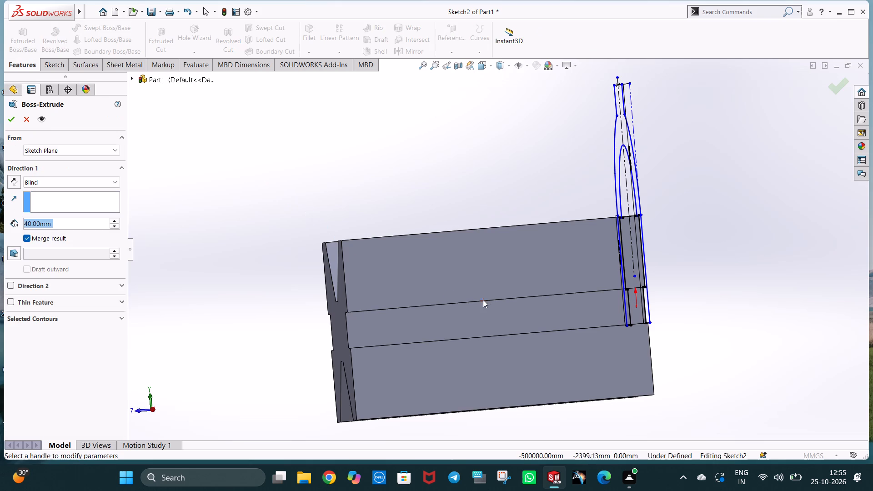
click(16, 179)
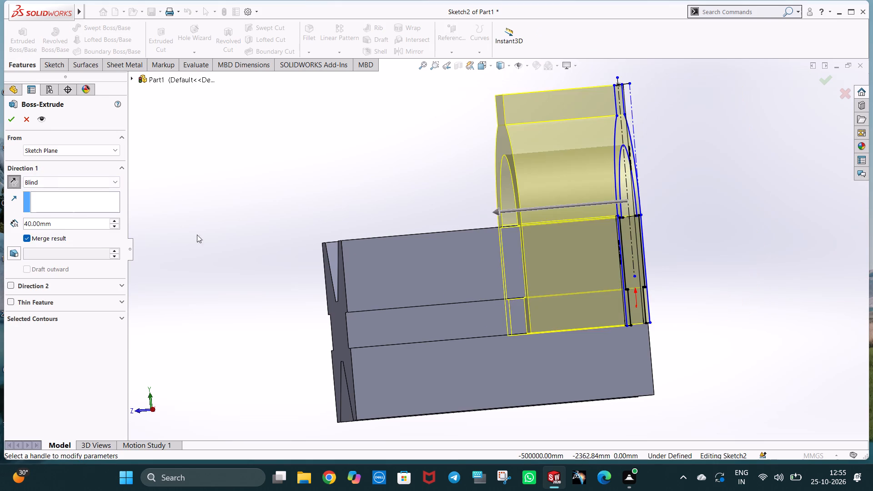
middle_drag(279, 253, 287, 250)
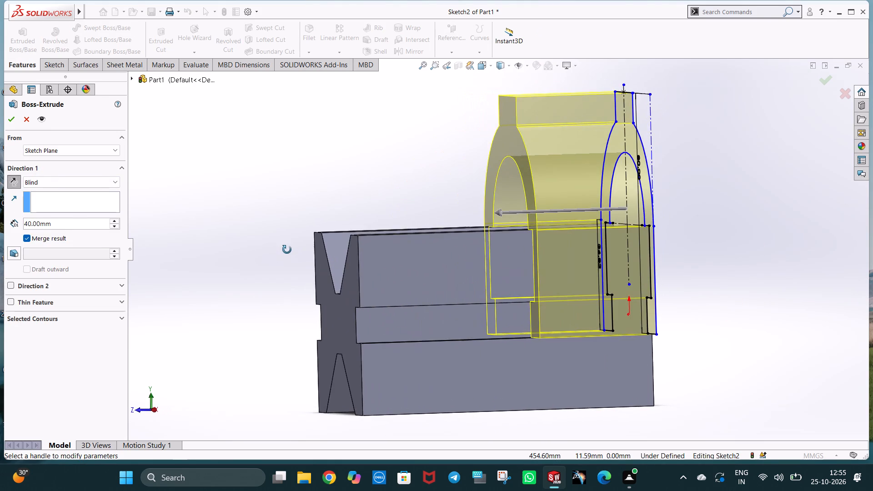
middle_drag(287, 250, 278, 248)
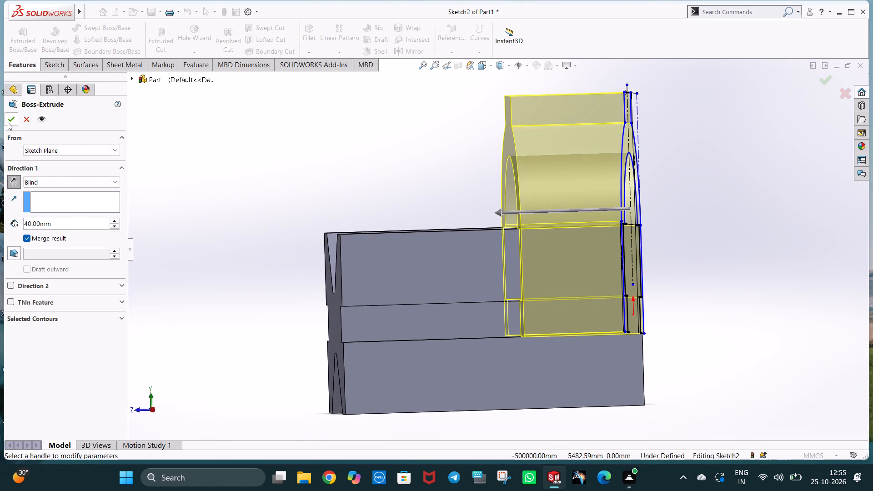
click(8, 122)
middle_drag(513, 271, 426, 294)
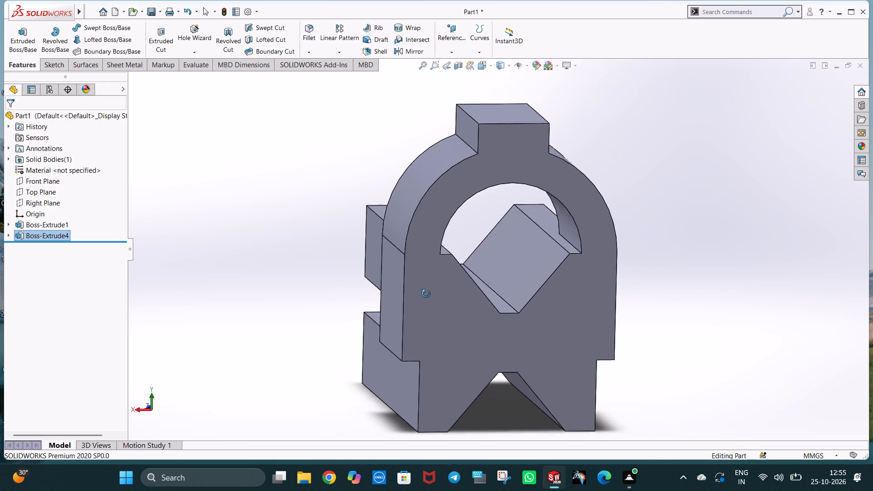
Sketch on the block's end face, tracing the clamp's left outline: bottom ledge, 36 mm side, 36 mm radius arc, and the top boss.
middle_drag(426, 294, 416, 286)
right_click(419, 297)
click(442, 267)
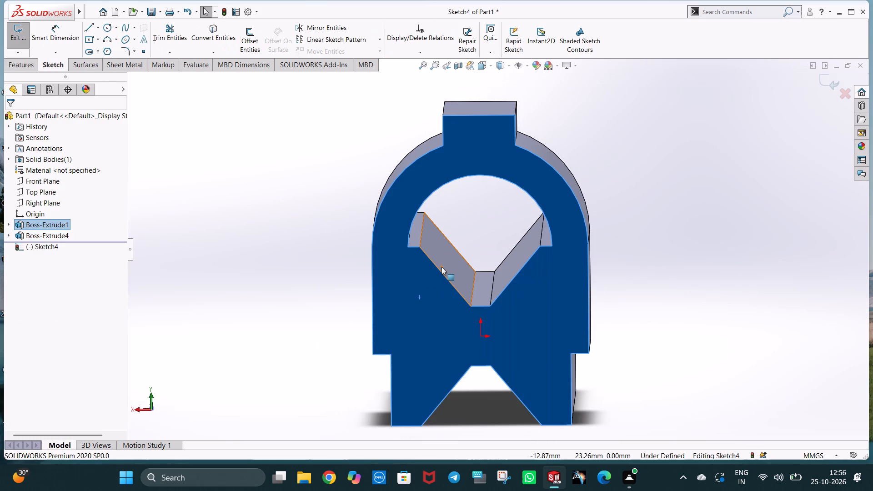
key(ctrl+8)
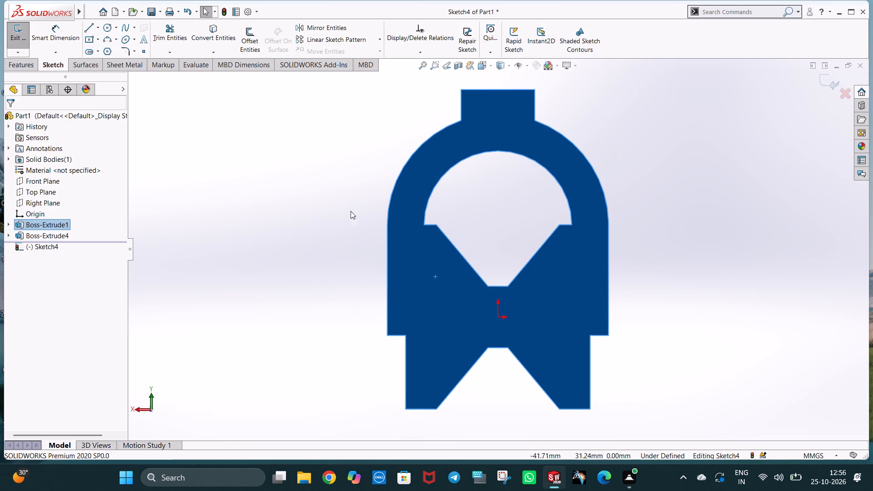
click(90, 30)
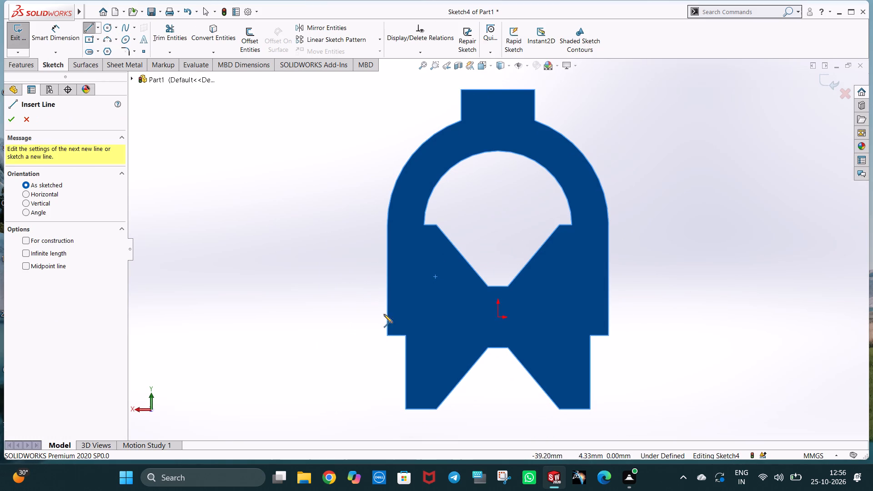
click(407, 335)
click(387, 336)
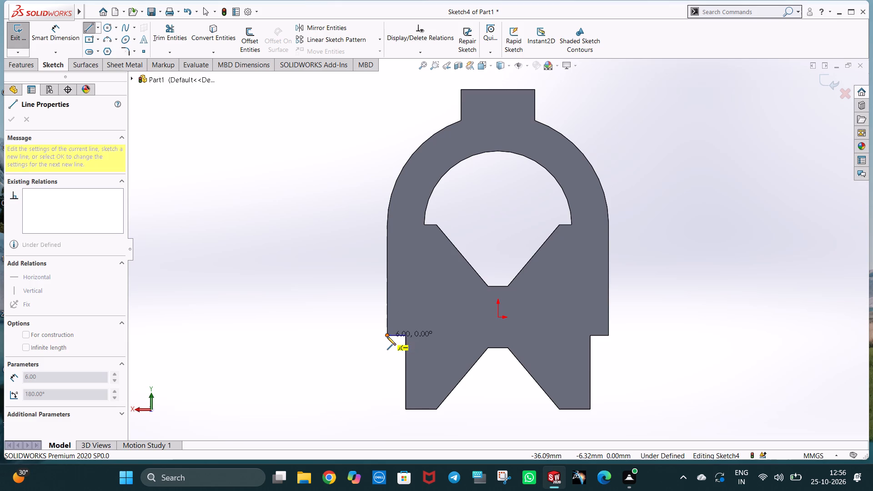
click(386, 226)
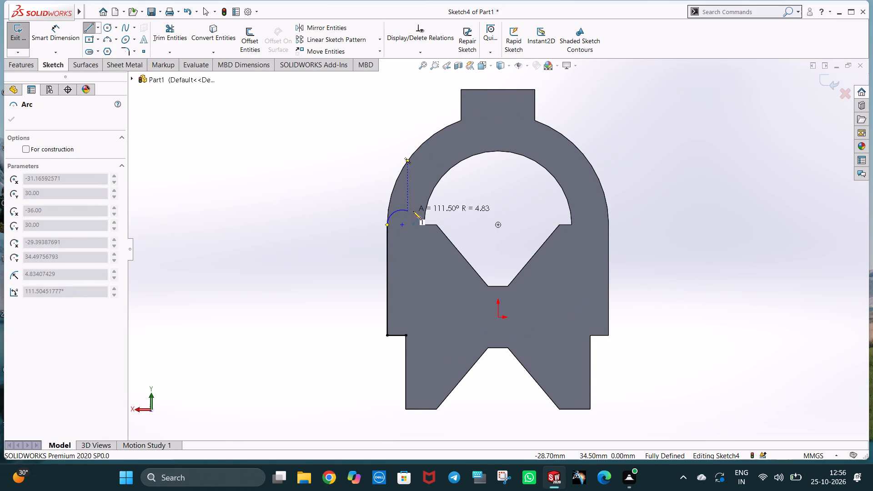
click(460, 121)
click(459, 90)
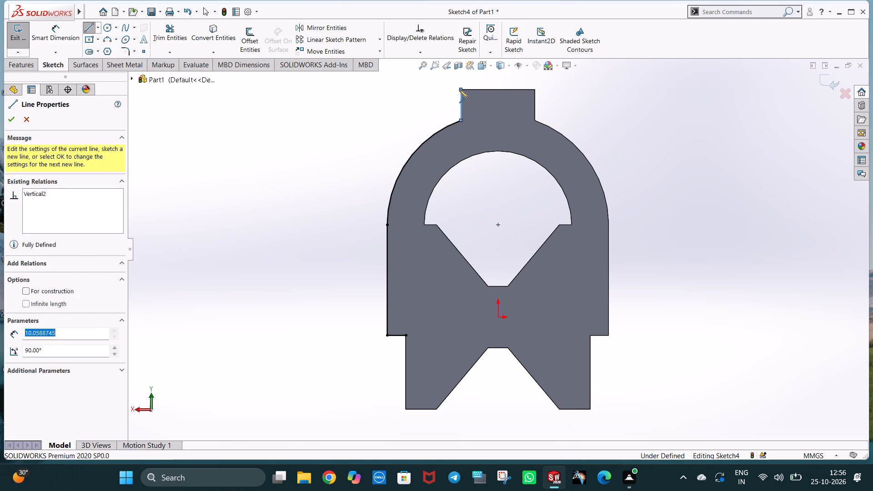
click(533, 90)
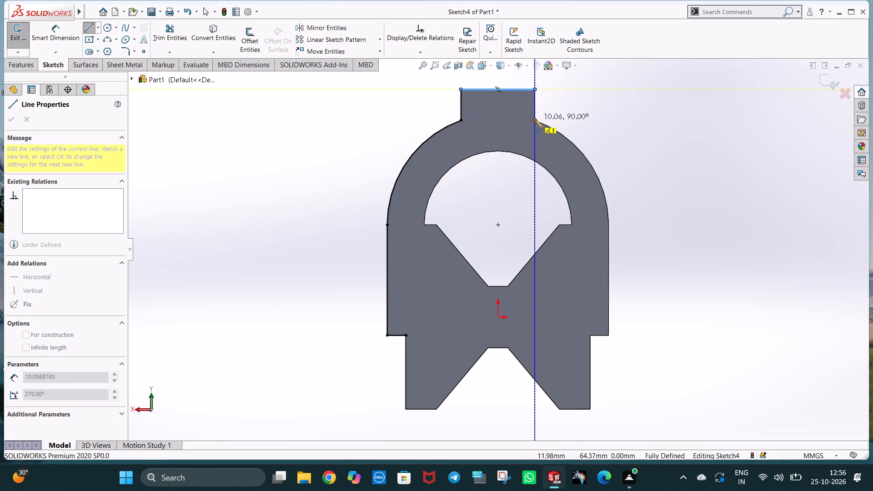
click(535, 120)
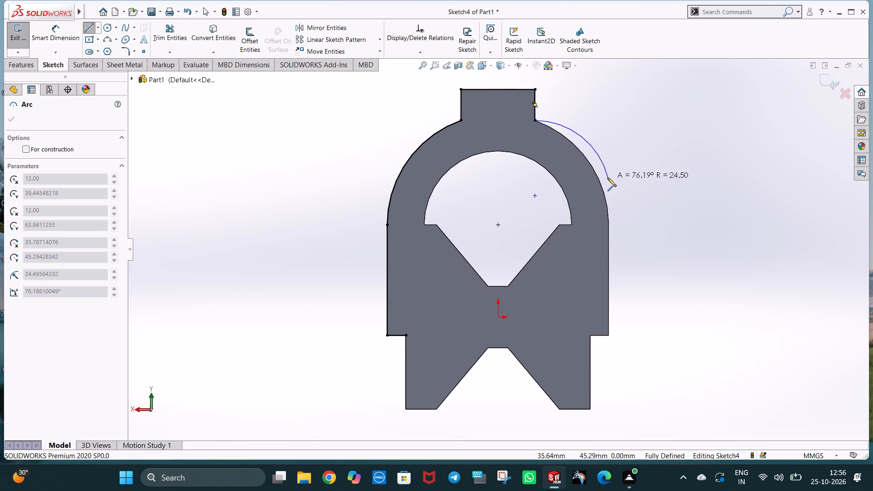
key(Escape)
key(Escape)
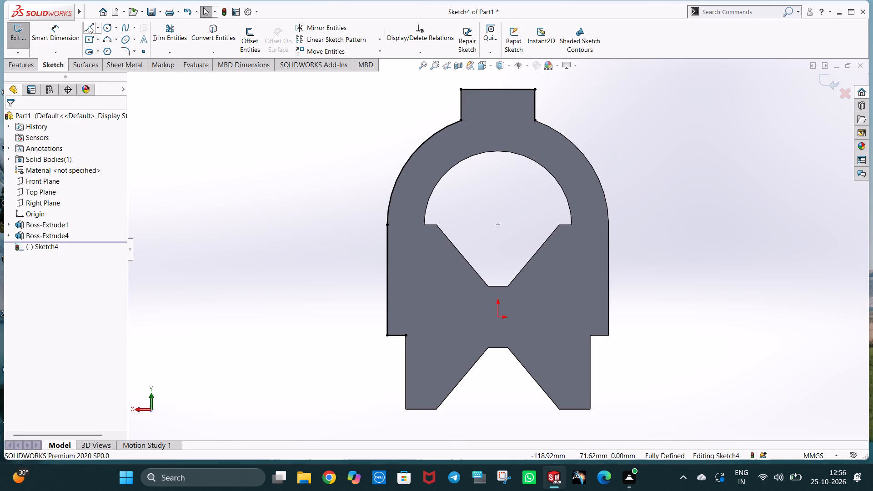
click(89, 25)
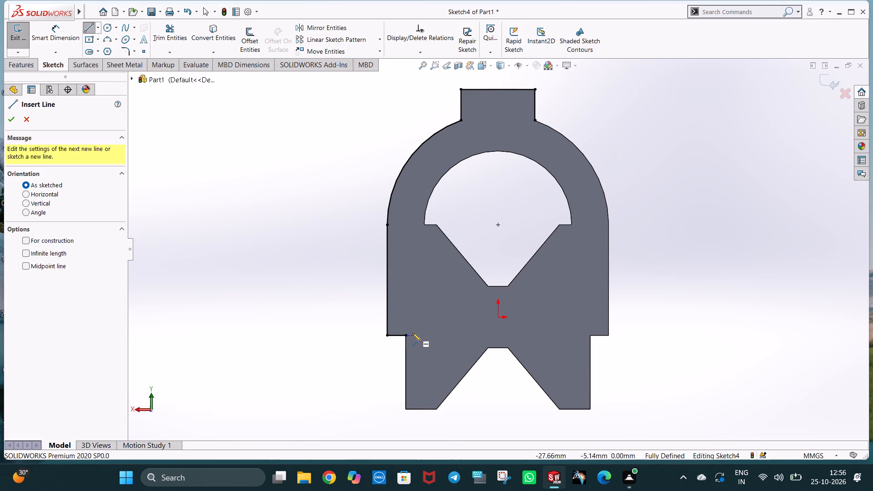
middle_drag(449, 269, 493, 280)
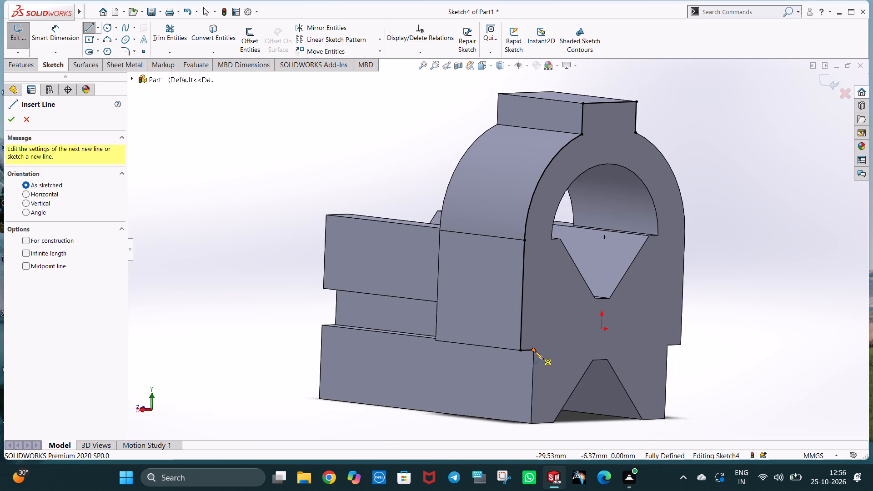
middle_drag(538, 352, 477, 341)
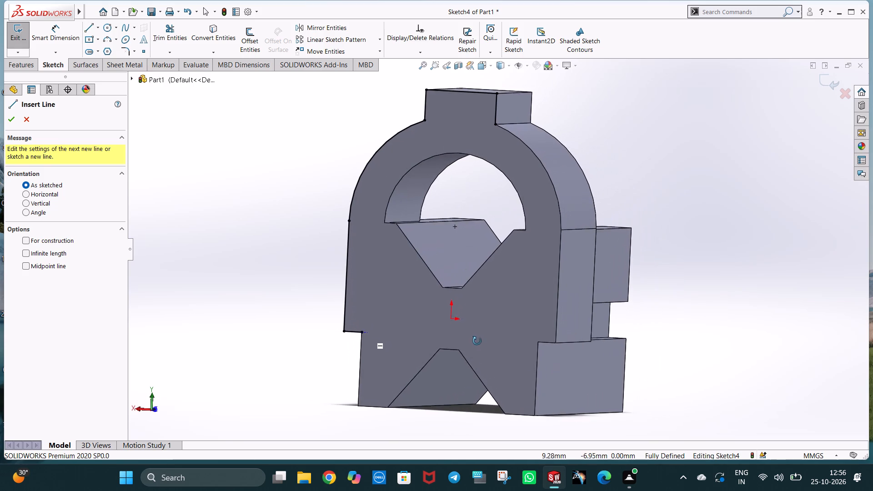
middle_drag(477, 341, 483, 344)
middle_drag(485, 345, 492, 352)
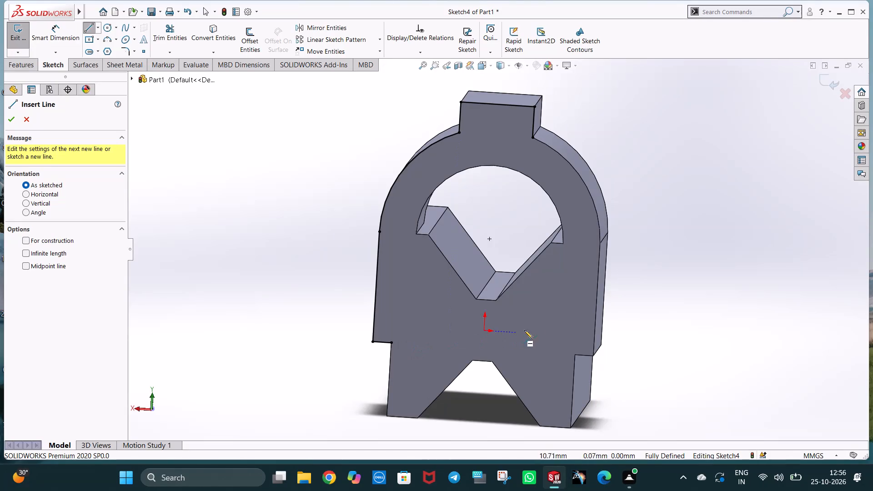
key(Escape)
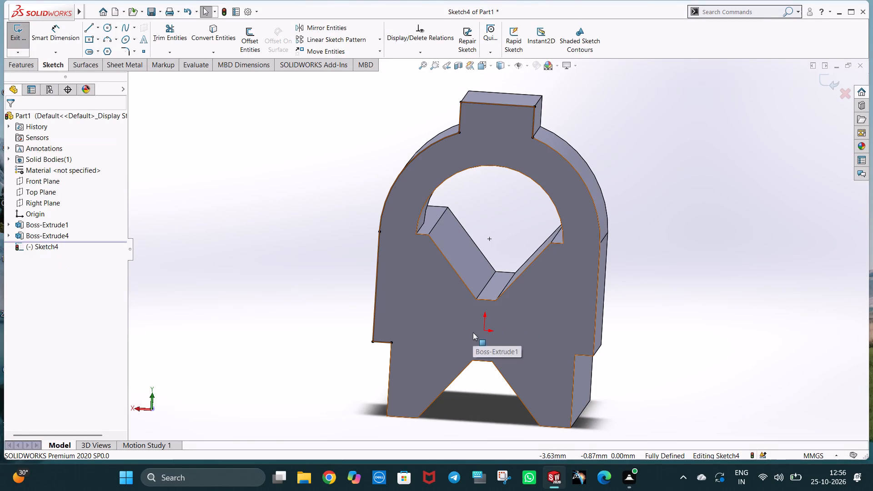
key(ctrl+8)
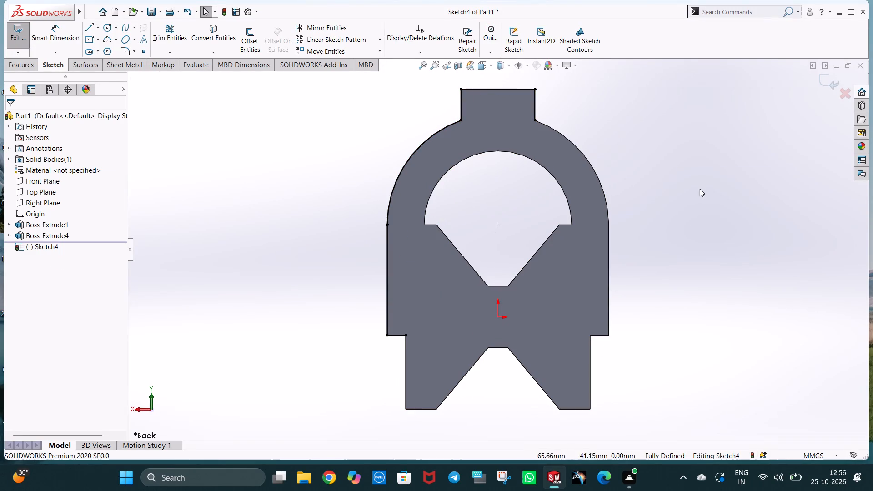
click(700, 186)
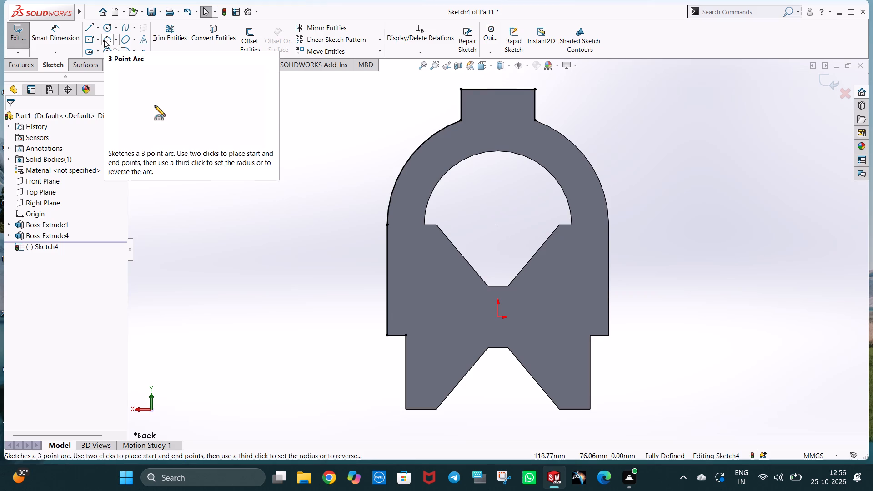
Trace the right outer arch with a three-point arc of 36 mm radius from the boss's lower corner to the side edge.
click(110, 40)
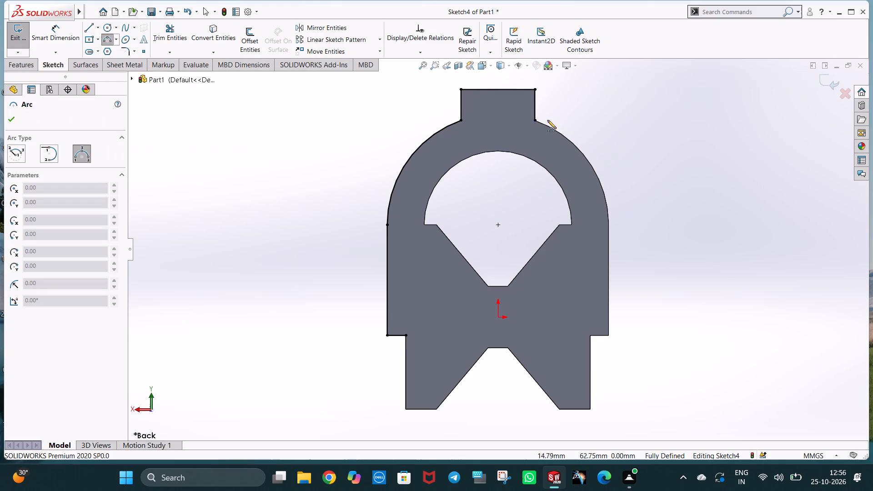
click(535, 120)
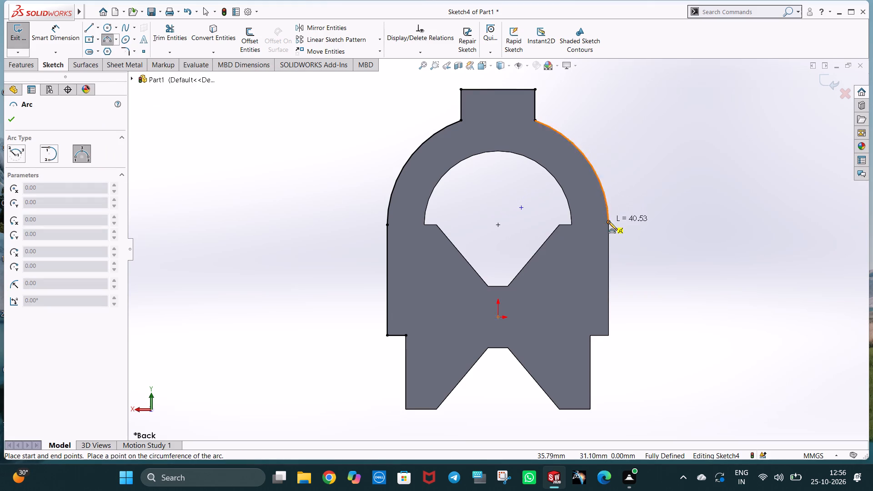
click(609, 222)
click(588, 161)
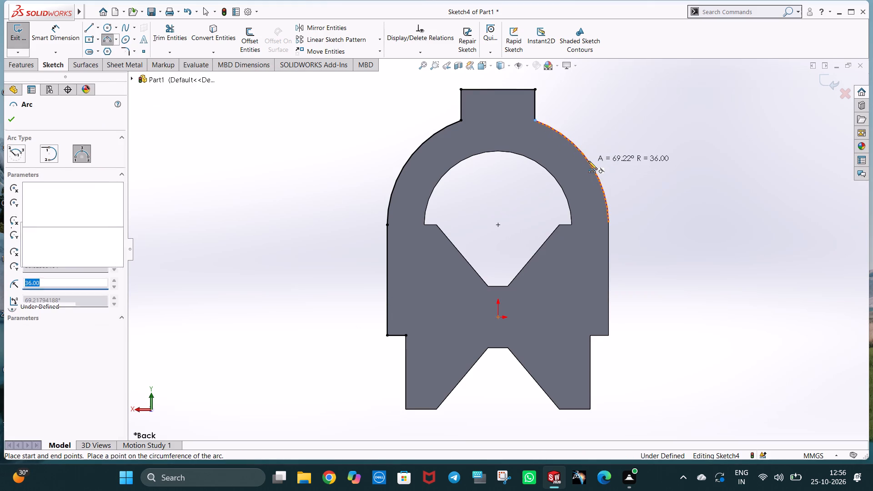
key(Escape)
key(Escape)
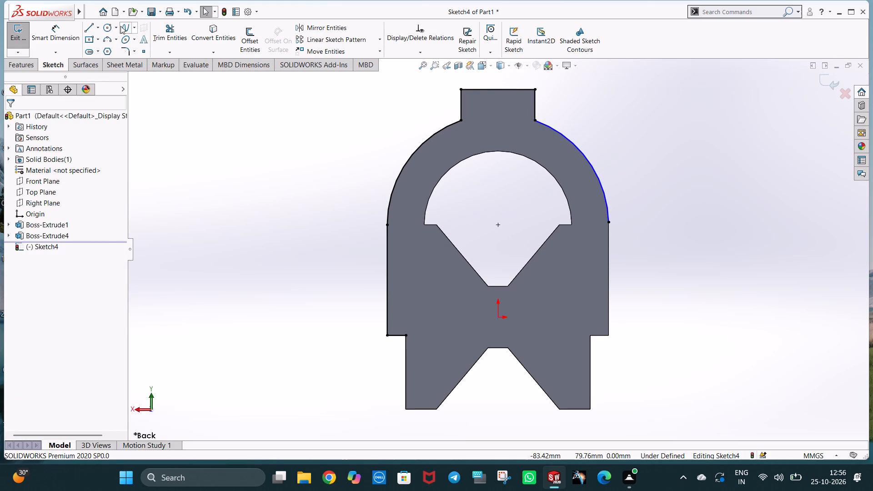
Draw the right outer side about 36.8 mm down from the arc end, and the short bottom edge inward to the base block.
click(91, 27)
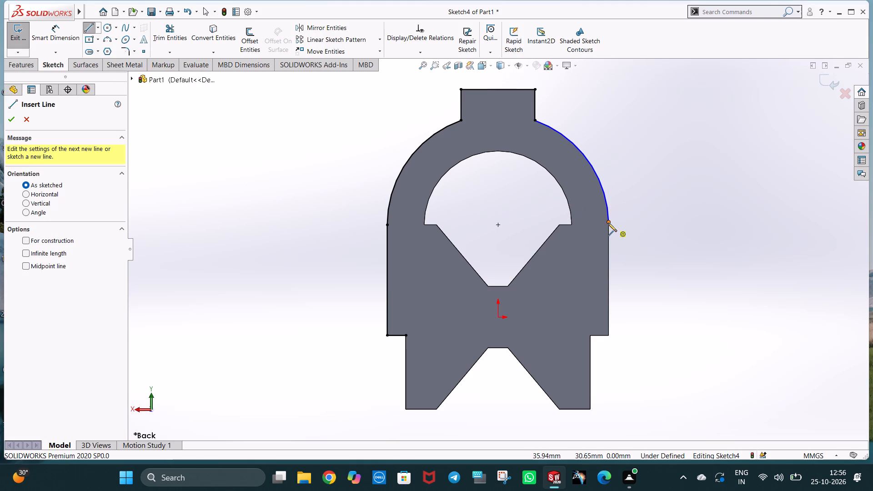
click(608, 223)
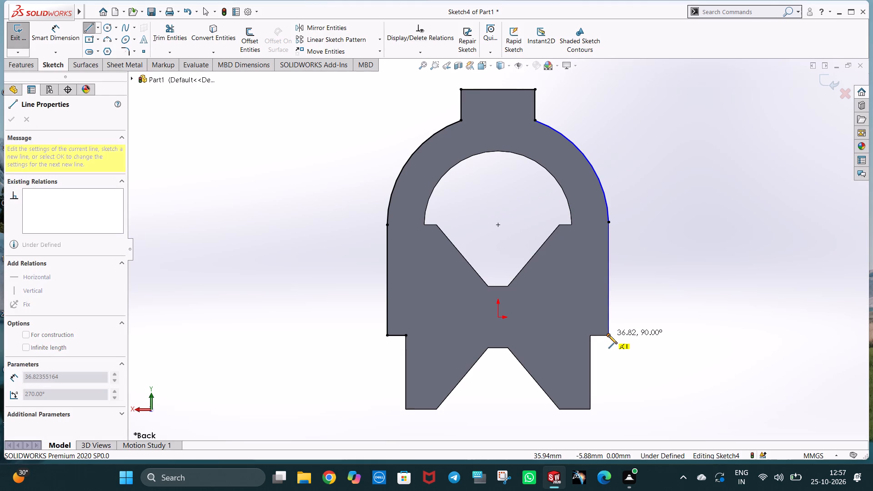
click(608, 335)
click(587, 336)
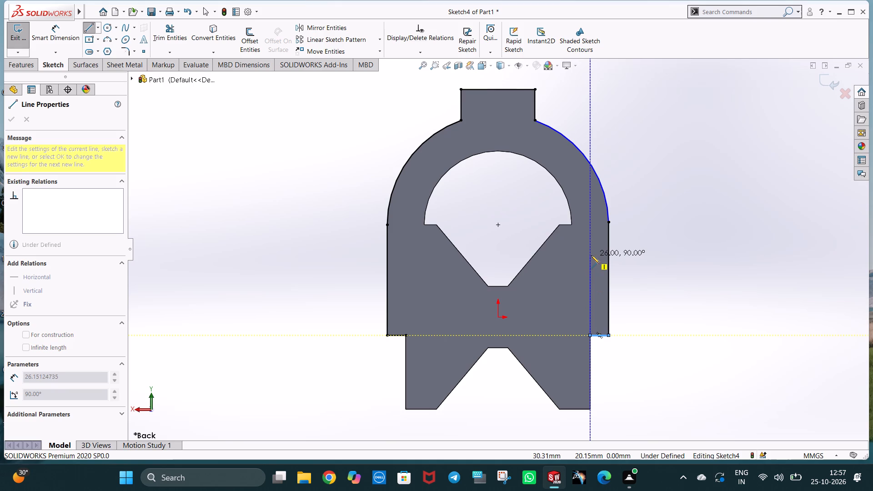
Draw the right leg's stepped inner edge: 16 mm up, a short ledge inward, and 20 mm up to the inner arch's end.
middle_drag(591, 255, 620, 271)
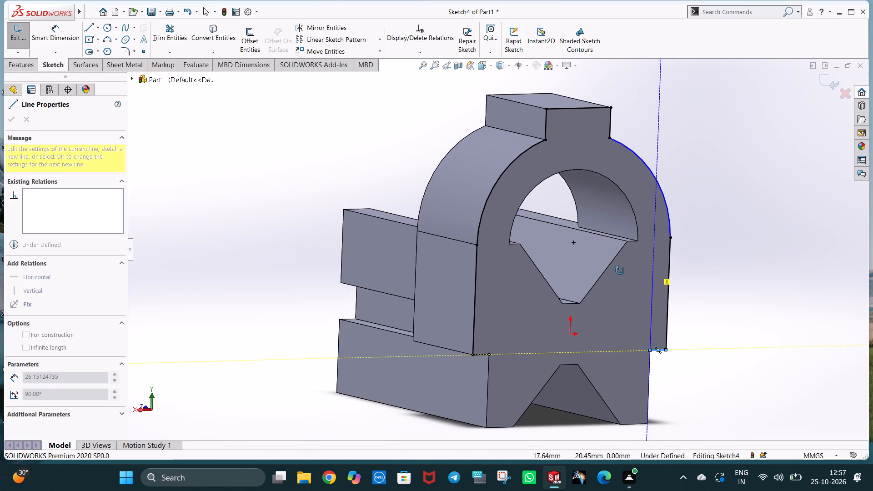
middle_drag(620, 271, 618, 270)
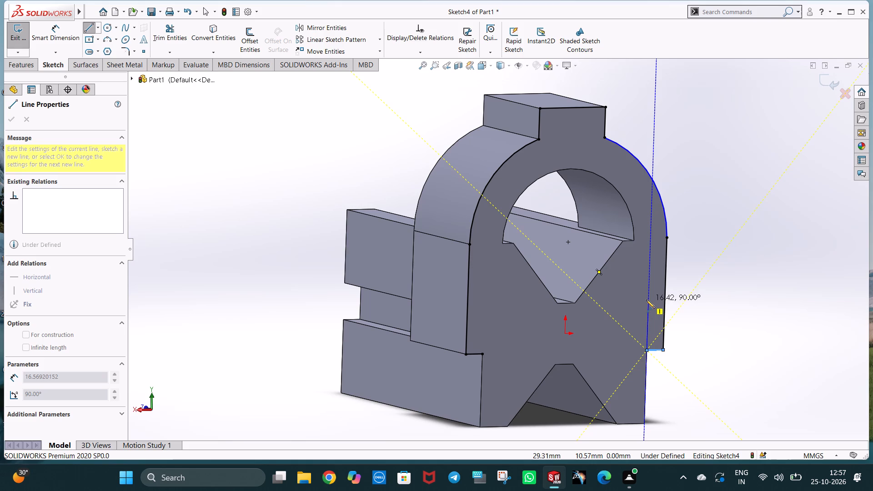
middle_drag(646, 302, 615, 295)
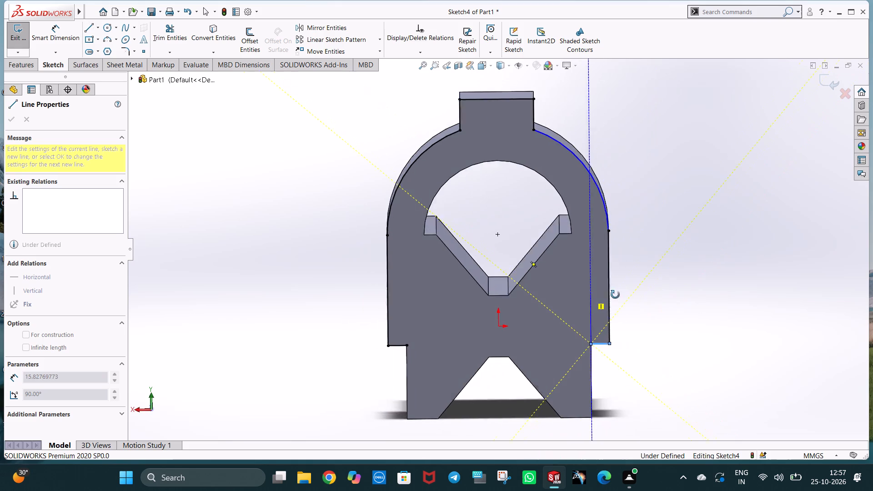
middle_drag(615, 295, 612, 294)
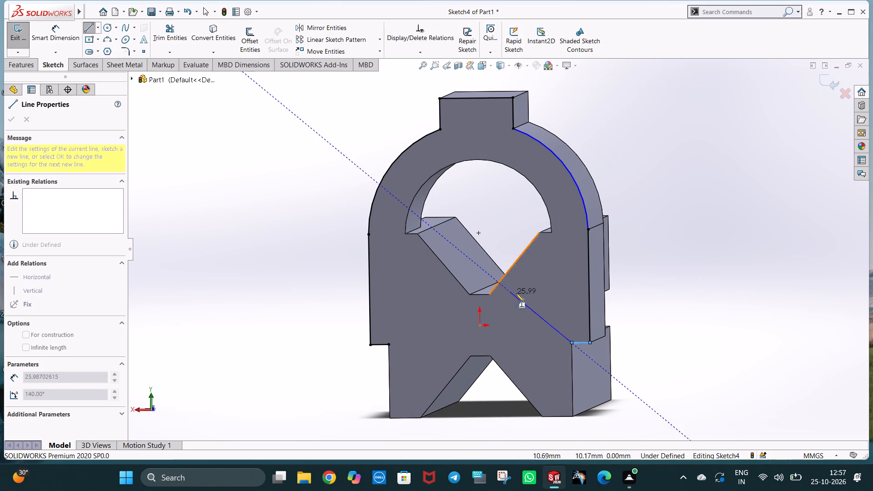
click(570, 292)
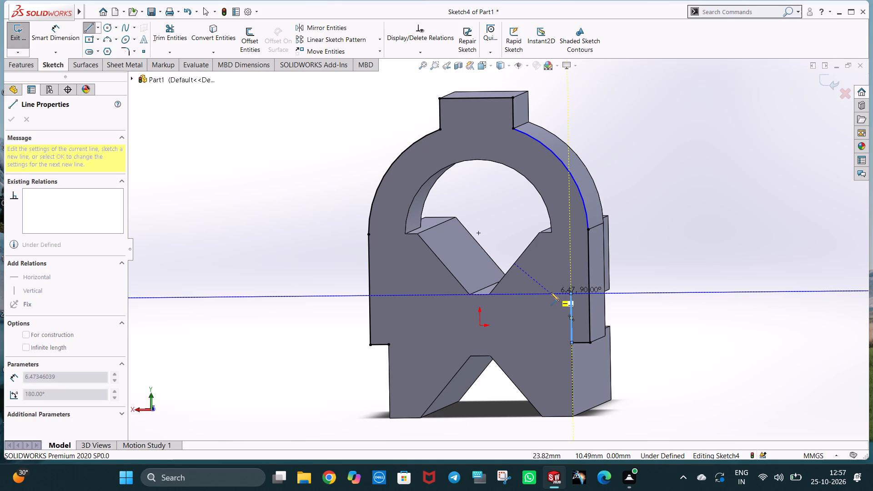
key(ctrl+8)
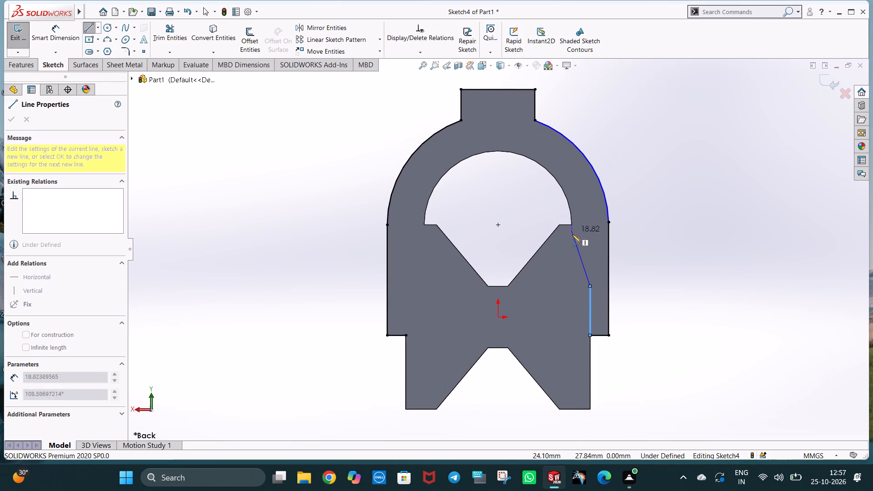
click(572, 286)
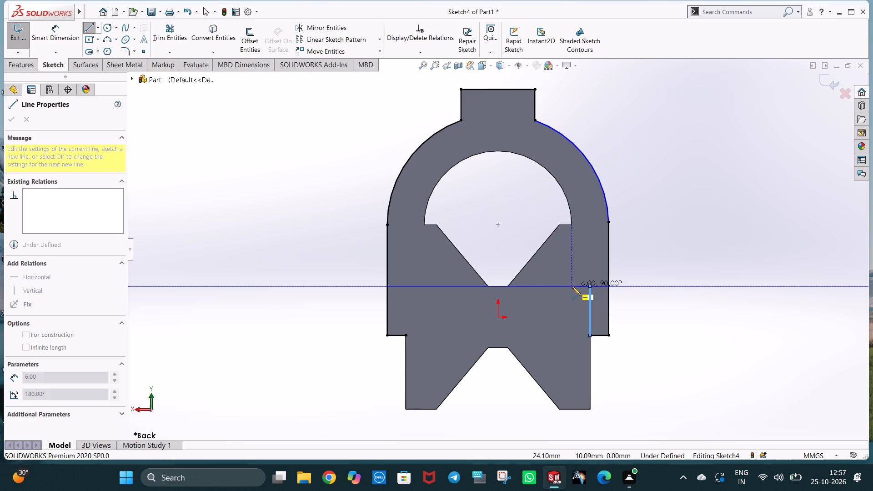
click(572, 224)
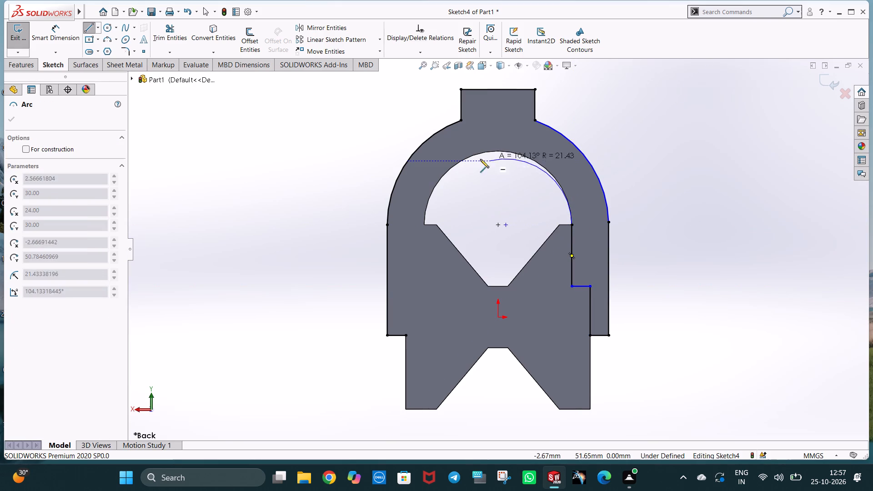
Draw the left leg's upper inner edge 20 mm straight down from the inner arch's left end.
click(421, 225)
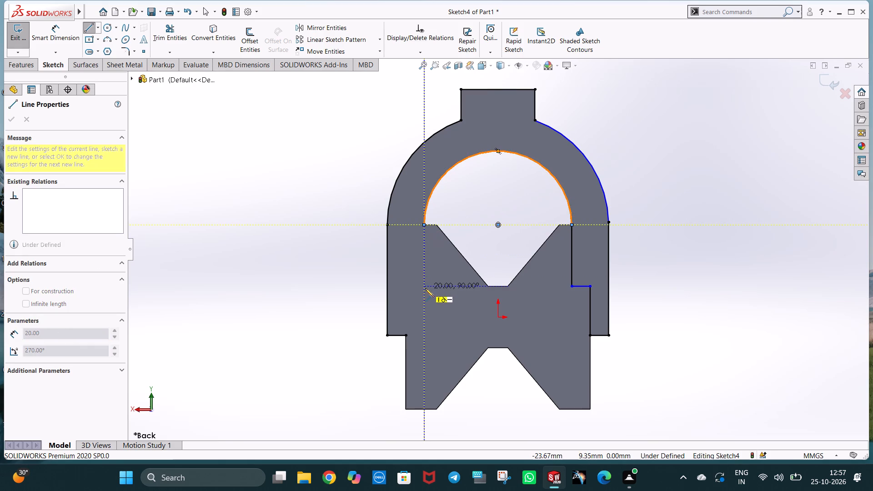
click(424, 287)
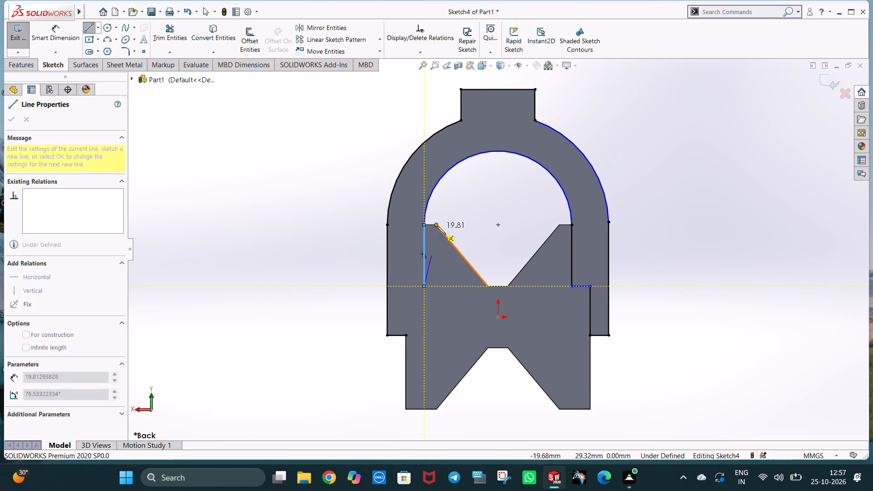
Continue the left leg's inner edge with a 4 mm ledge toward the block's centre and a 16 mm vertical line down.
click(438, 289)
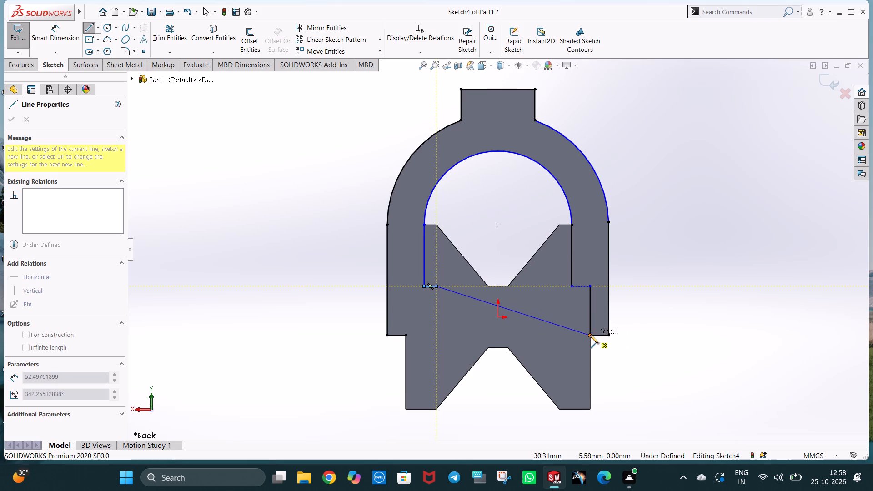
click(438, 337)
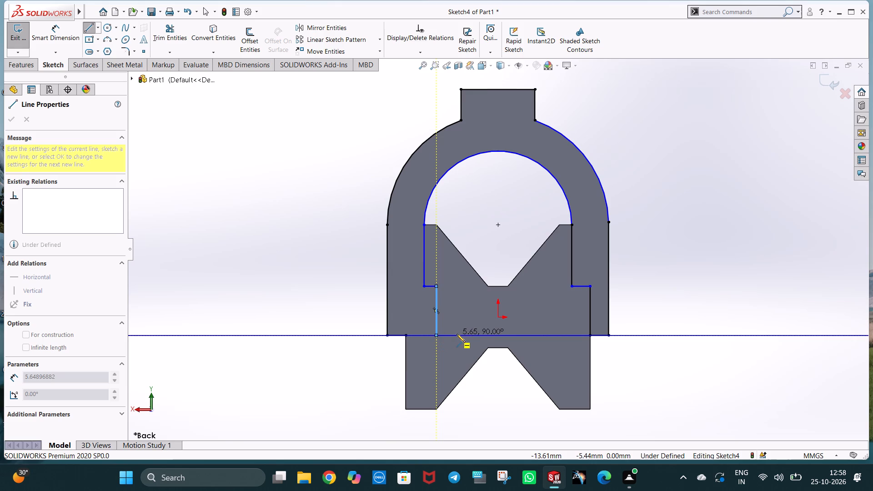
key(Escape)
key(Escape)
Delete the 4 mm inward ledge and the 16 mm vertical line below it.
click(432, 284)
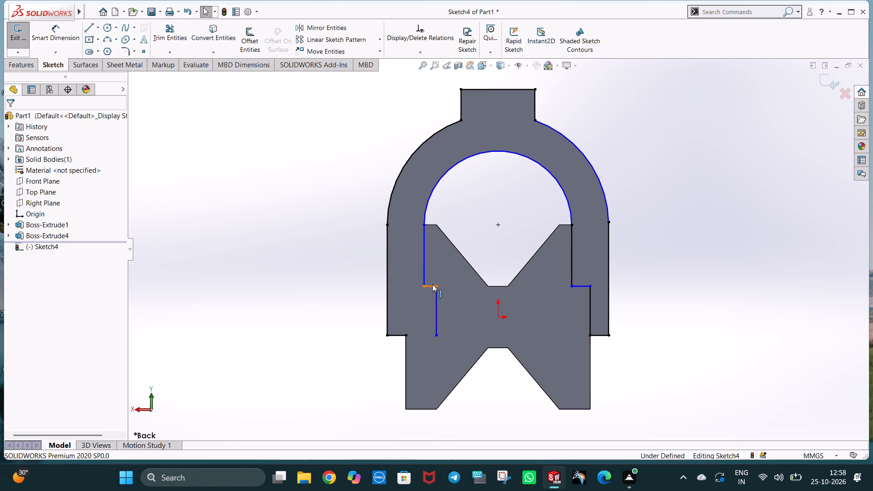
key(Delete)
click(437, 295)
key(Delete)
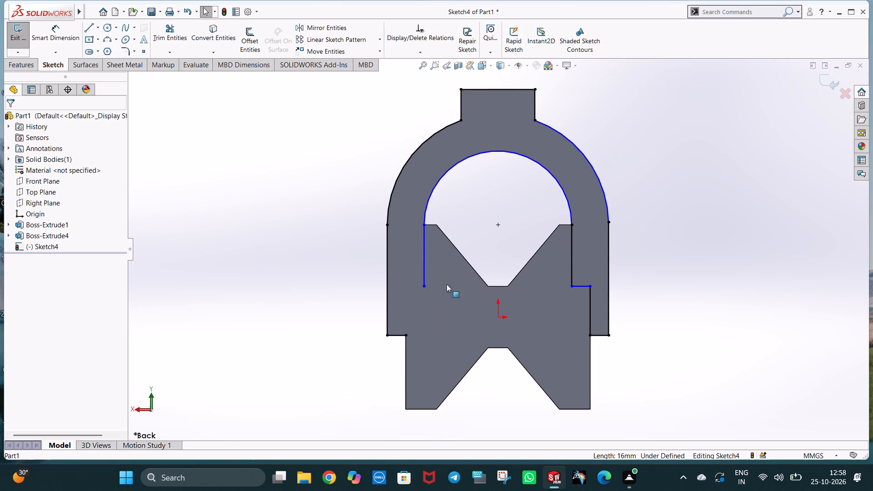
Draw the left leg's ledge outward from the 20 mm inner edge, and a 16 mm vertical line down to the bottom ledge's end.
click(87, 28)
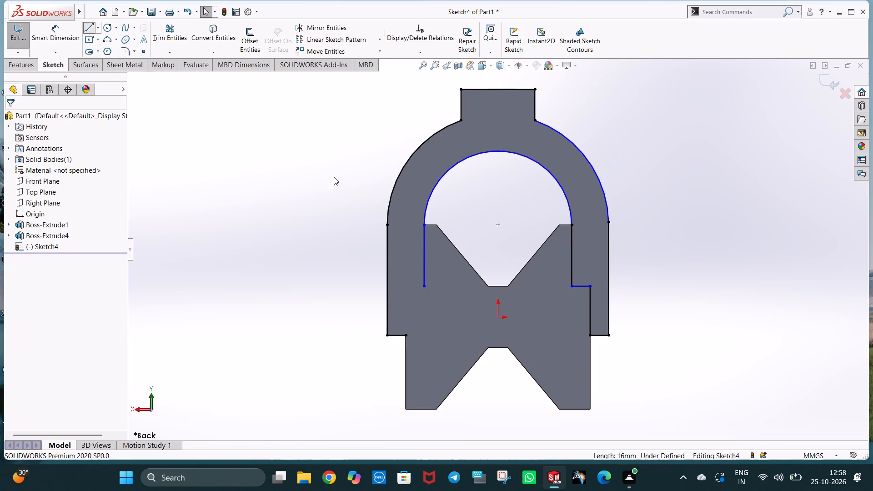
click(424, 286)
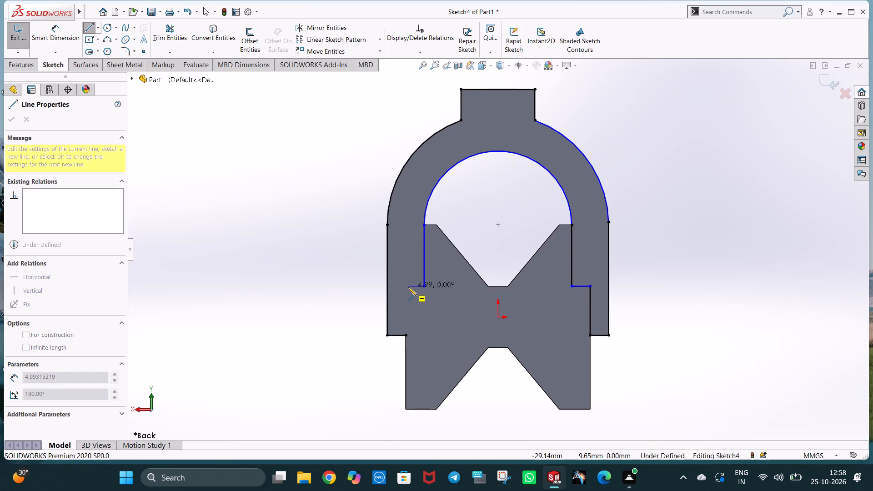
click(406, 287)
click(405, 335)
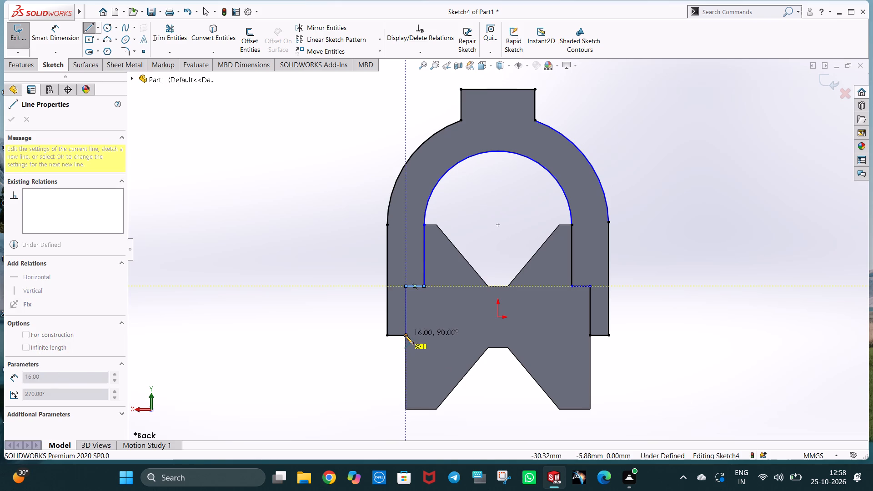
key(Escape)
key(Escape)
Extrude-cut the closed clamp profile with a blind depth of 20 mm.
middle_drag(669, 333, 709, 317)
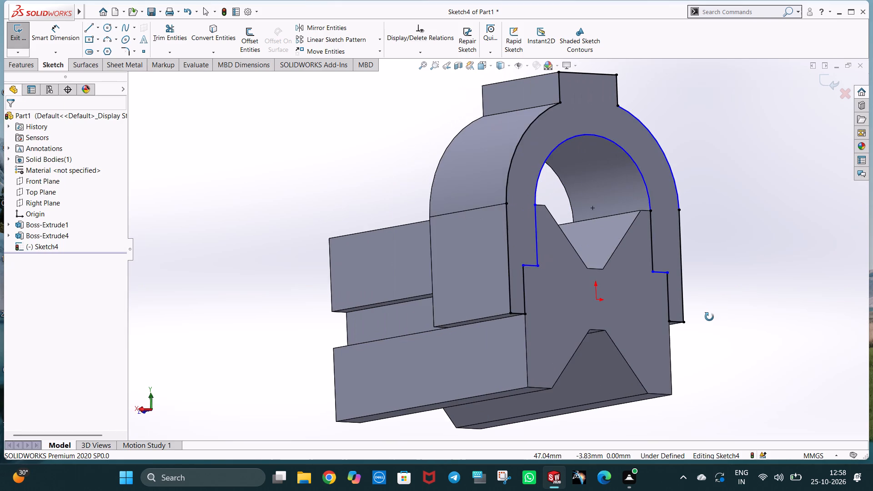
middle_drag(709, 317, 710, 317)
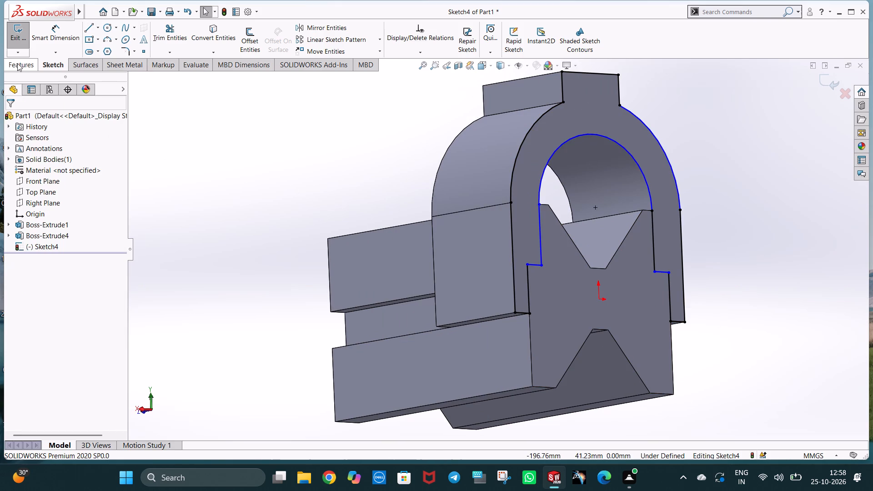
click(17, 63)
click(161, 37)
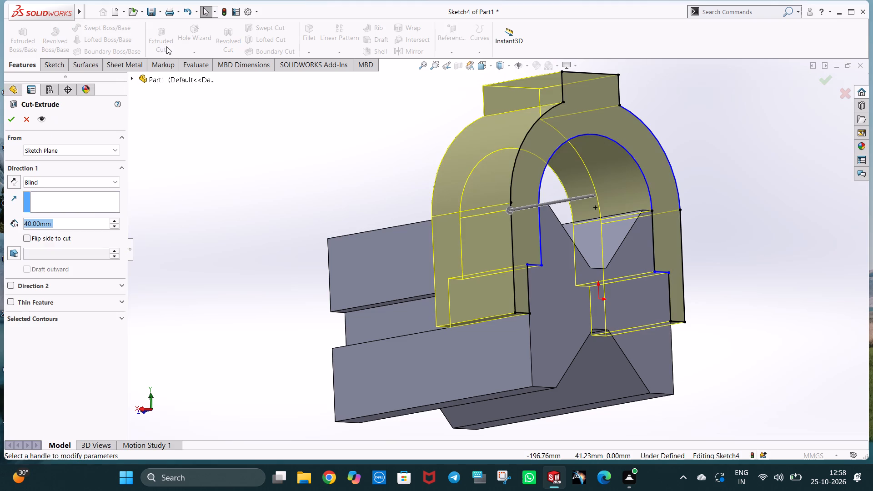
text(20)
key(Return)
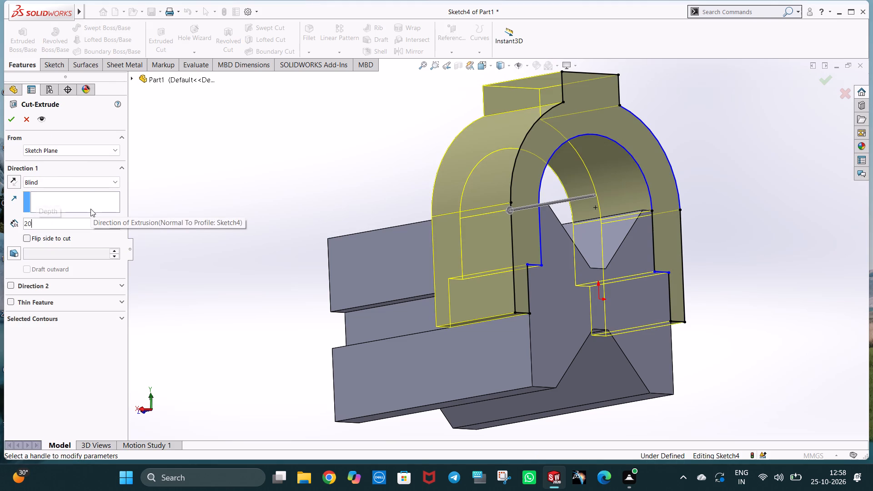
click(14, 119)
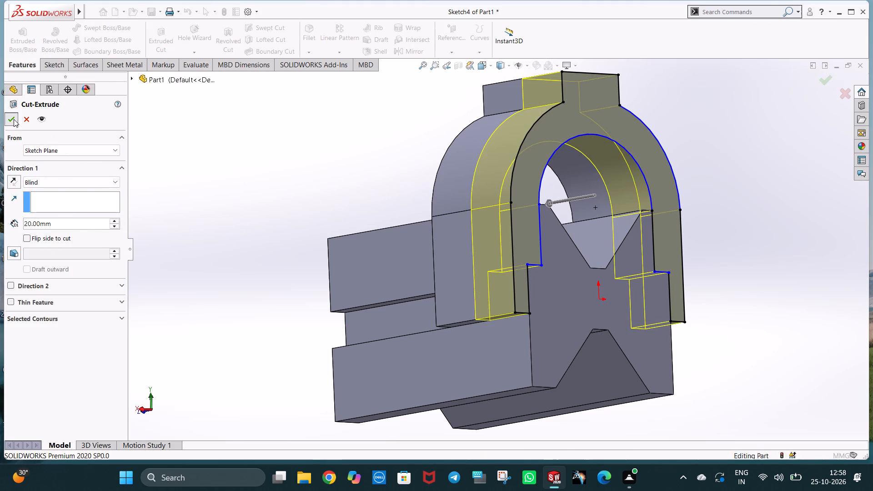
Examine the cut clamp from all sides, including how its legs fit the block's side grooves.
middle_drag(300, 280, 412, 300)
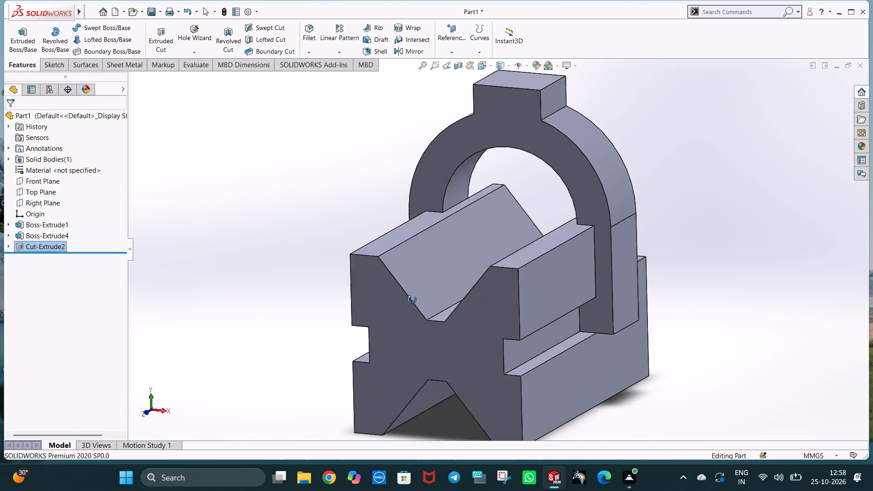
middle_drag(412, 300, 260, 344)
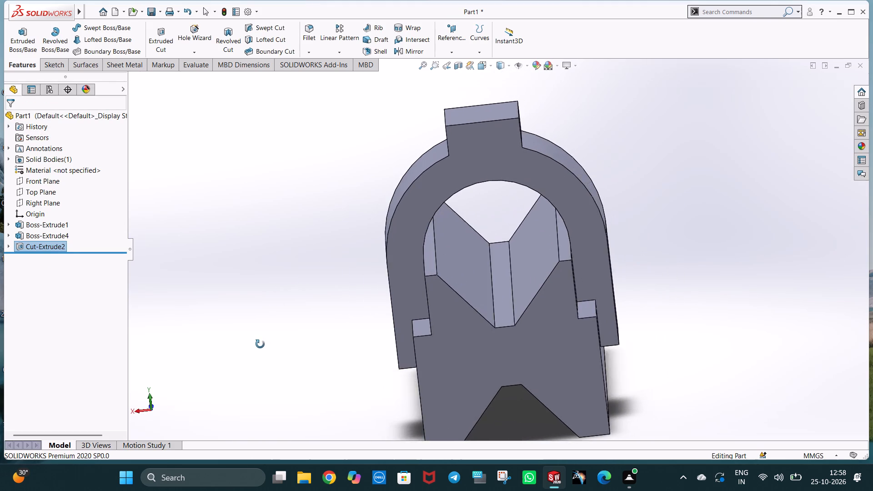
middle_drag(260, 344, 381, 357)
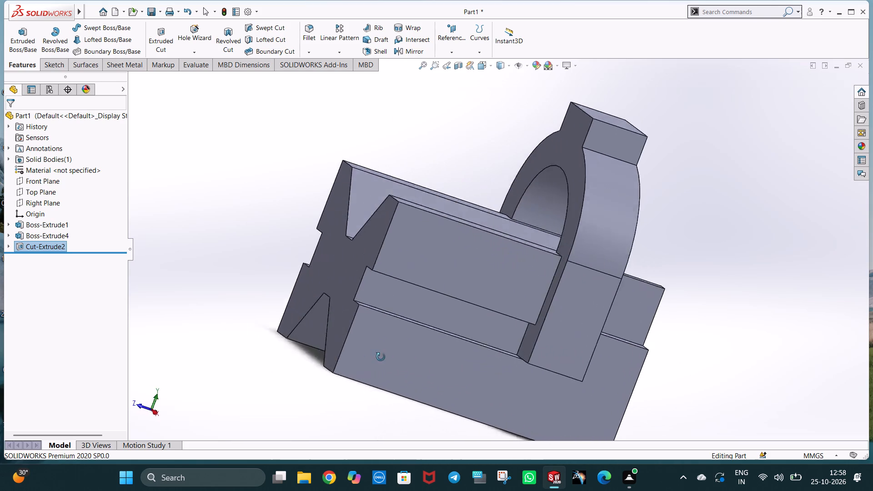
middle_drag(381, 357, 415, 403)
middle_drag(387, 277, 371, 320)
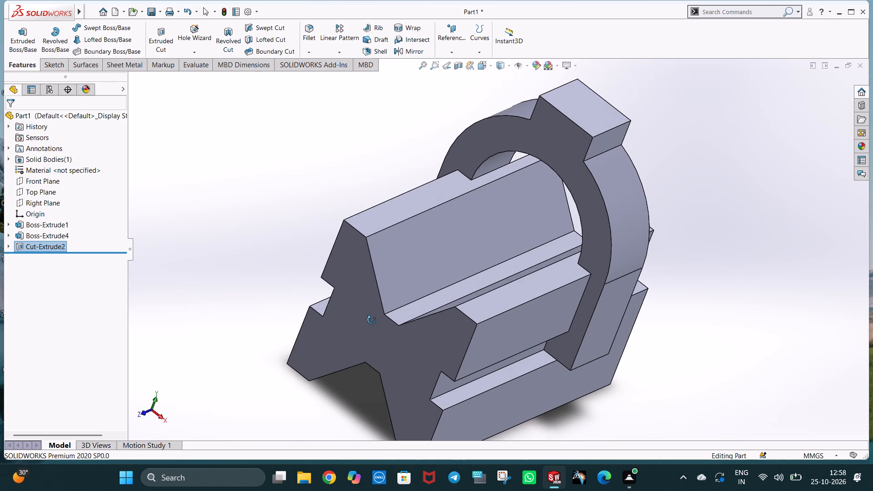
middle_drag(371, 320, 366, 320)
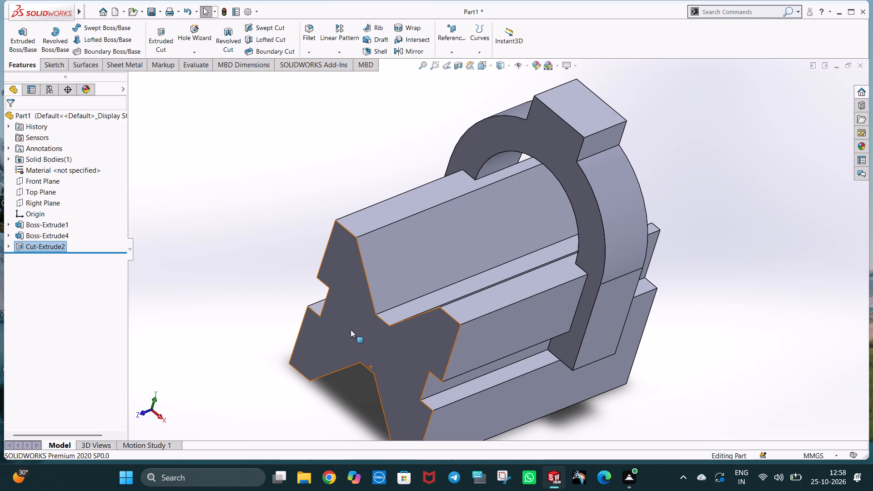
middle_drag(704, 299, 633, 249)
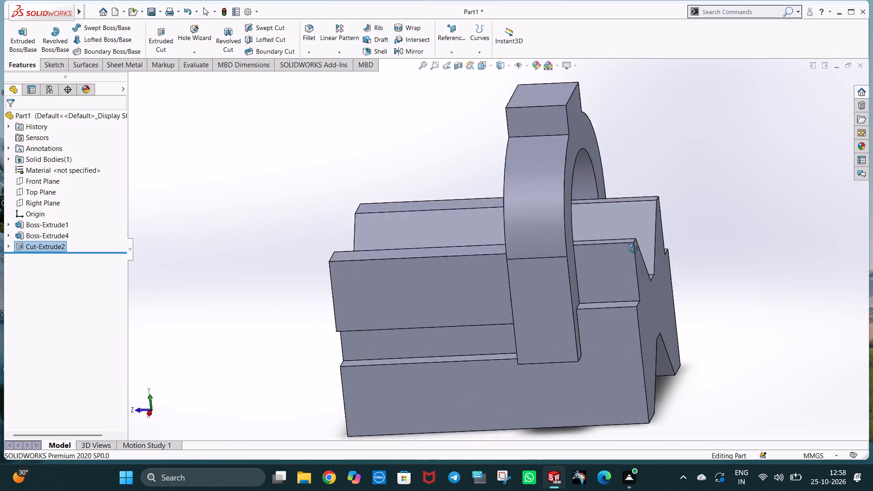
middle_drag(633, 249, 682, 252)
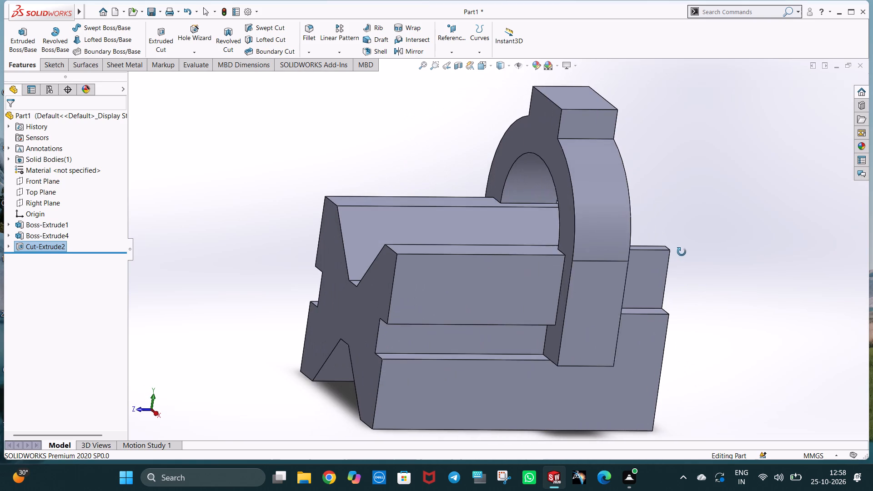
middle_drag(682, 252, 698, 225)
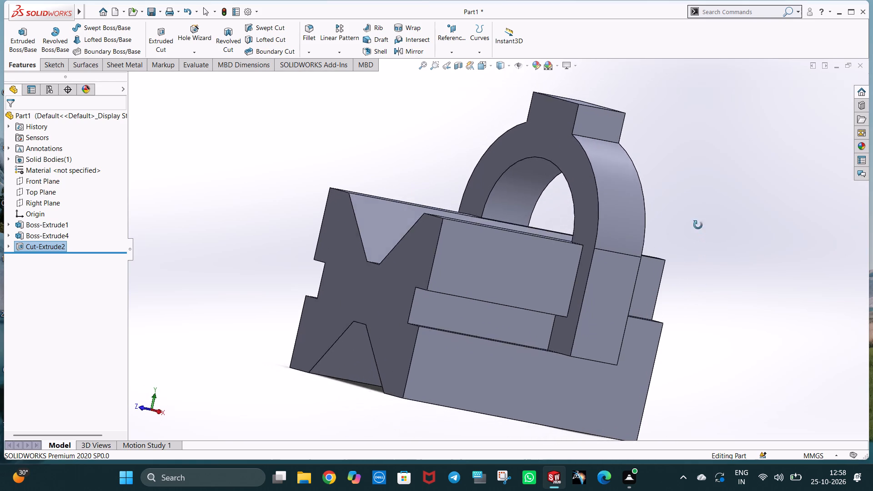
middle_drag(698, 225, 654, 225)
middle_drag(672, 340, 653, 308)
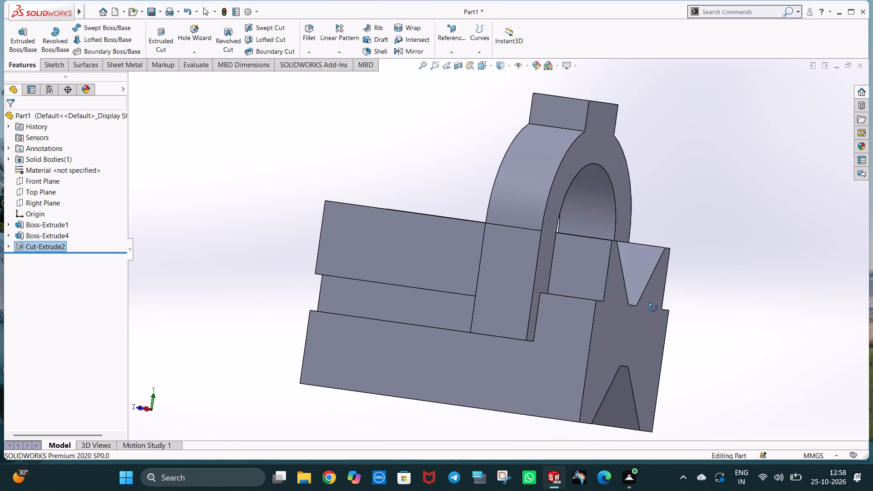
middle_drag(653, 308, 652, 307)
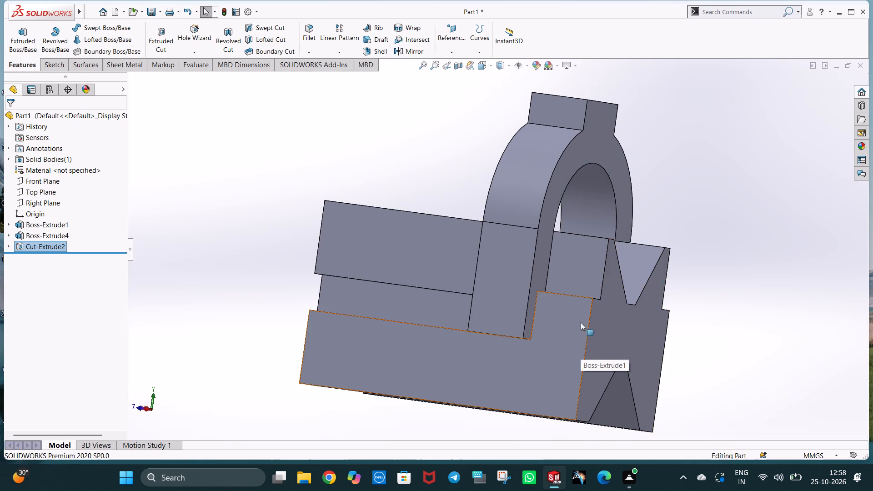
middle_drag(590, 311, 608, 332)
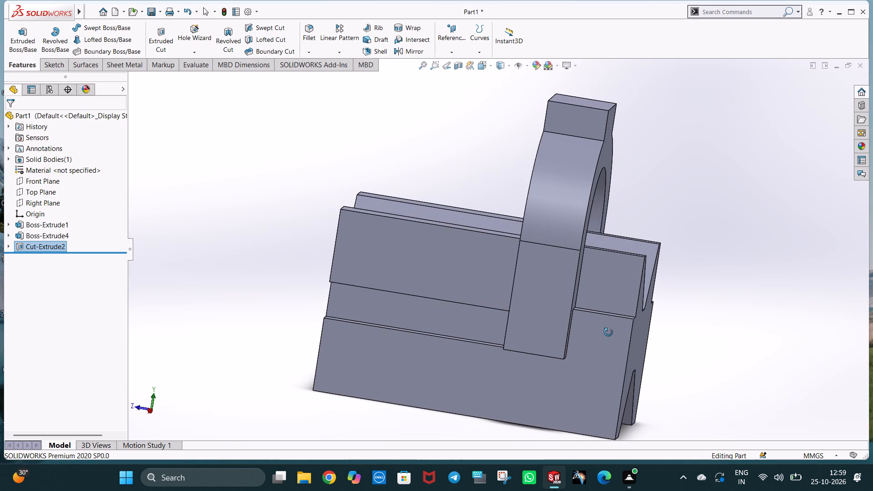
middle_drag(608, 332, 600, 320)
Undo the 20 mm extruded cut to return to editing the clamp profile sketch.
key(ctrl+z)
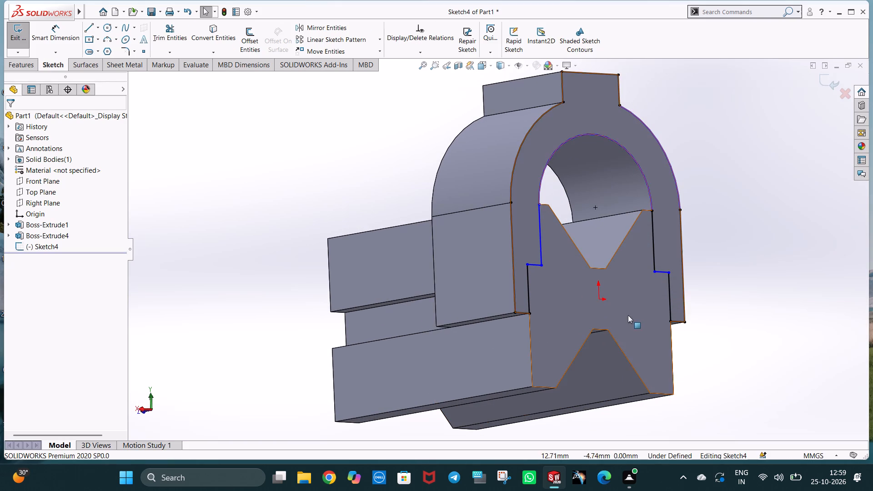
Delete the left leg's lower 16 mm vertical inner line from the clamp profile.
middle_drag(724, 331, 704, 363)
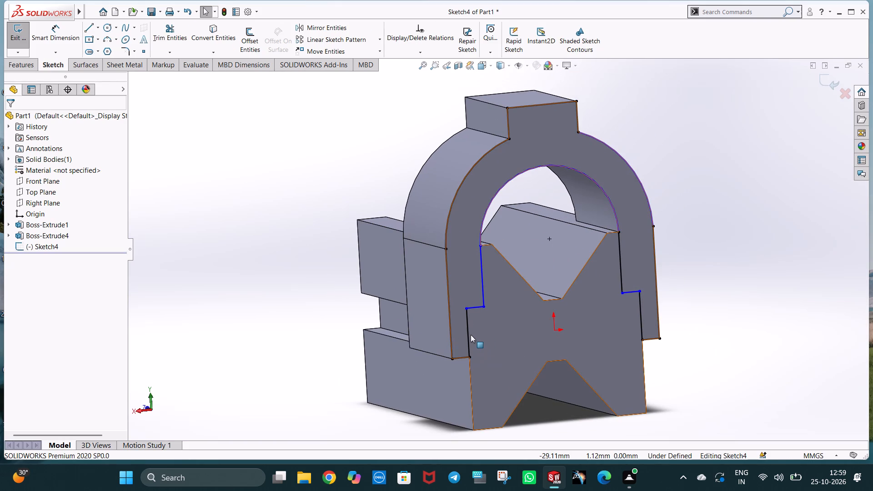
middle_drag(495, 317, 496, 317)
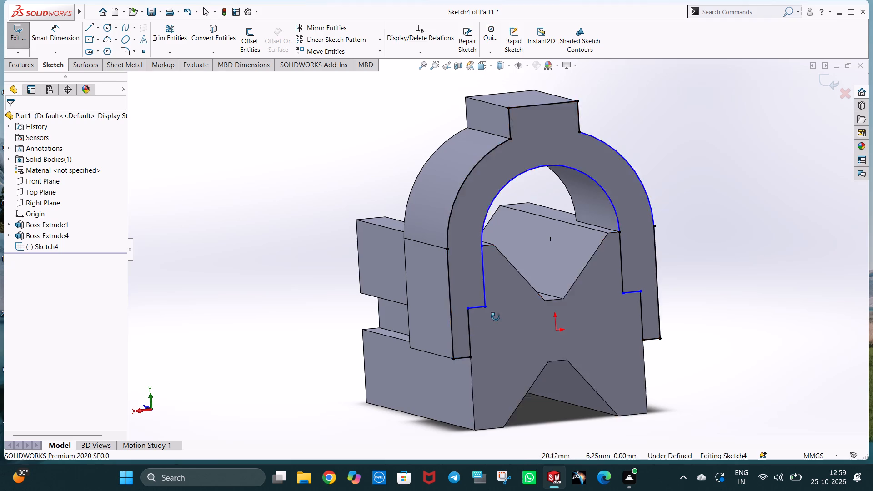
middle_drag(496, 317, 561, 311)
middle_drag(493, 349, 460, 412)
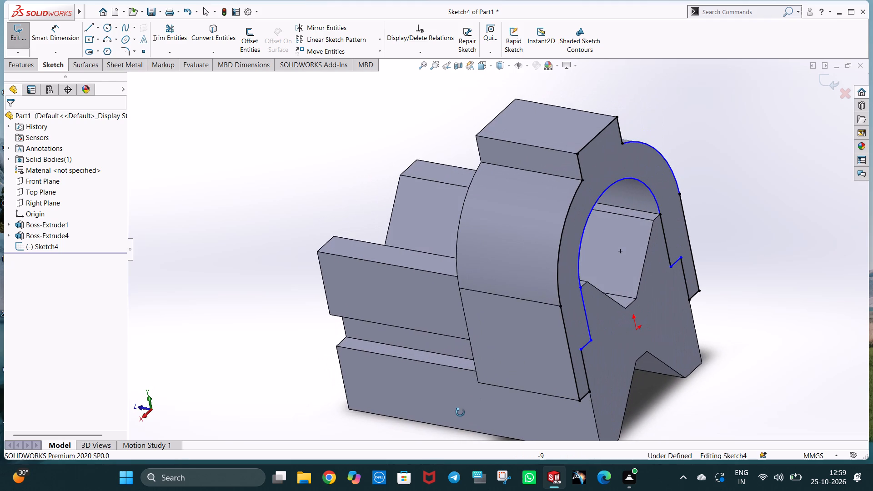
middle_drag(460, 412, 466, 408)
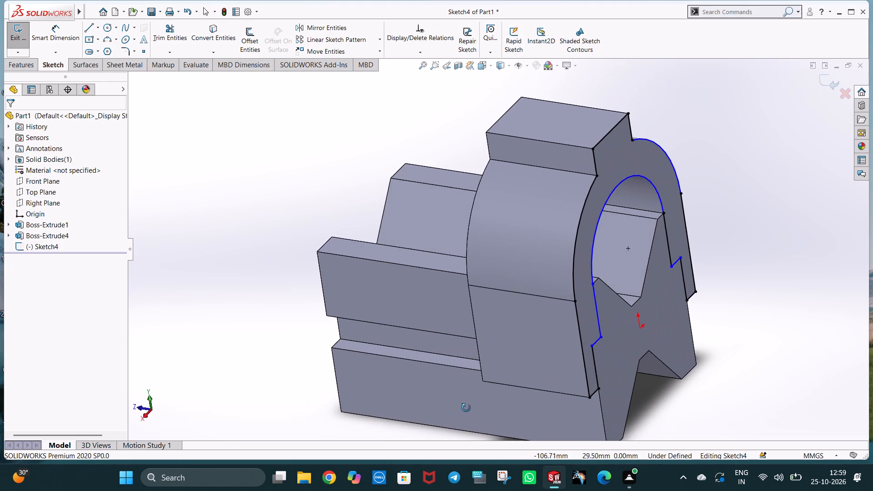
middle_drag(466, 408, 394, 358)
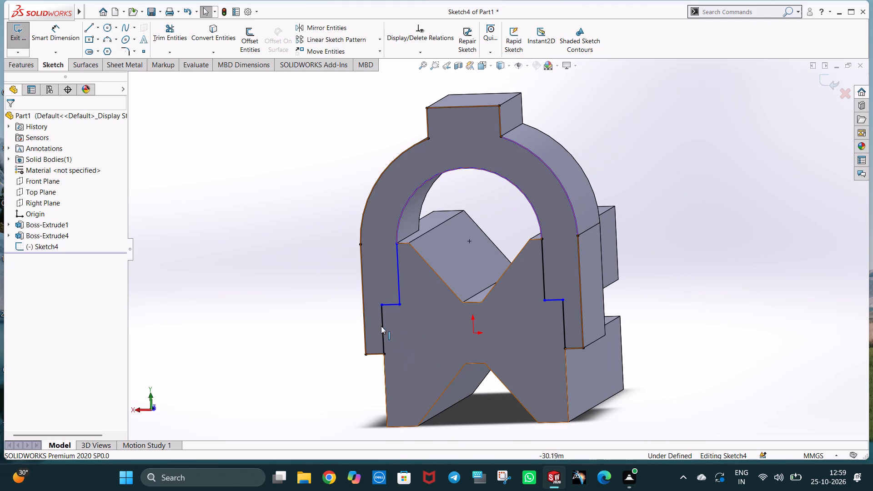
click(381, 326)
key(Delete)
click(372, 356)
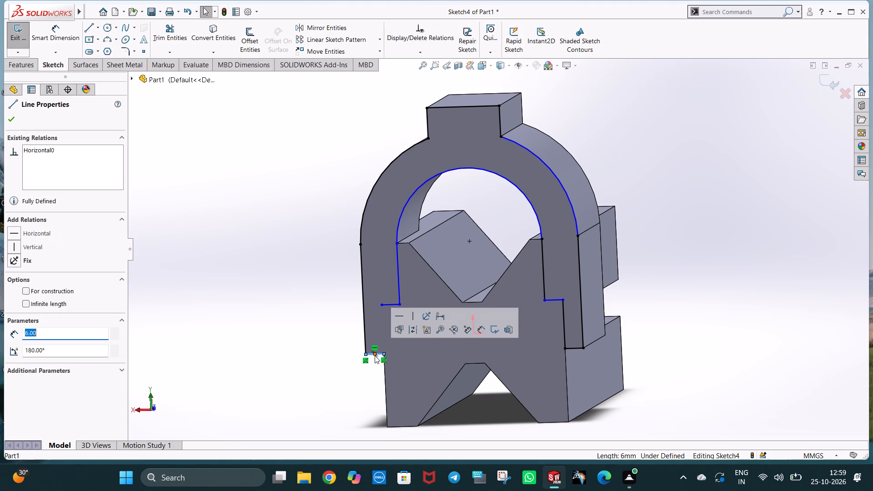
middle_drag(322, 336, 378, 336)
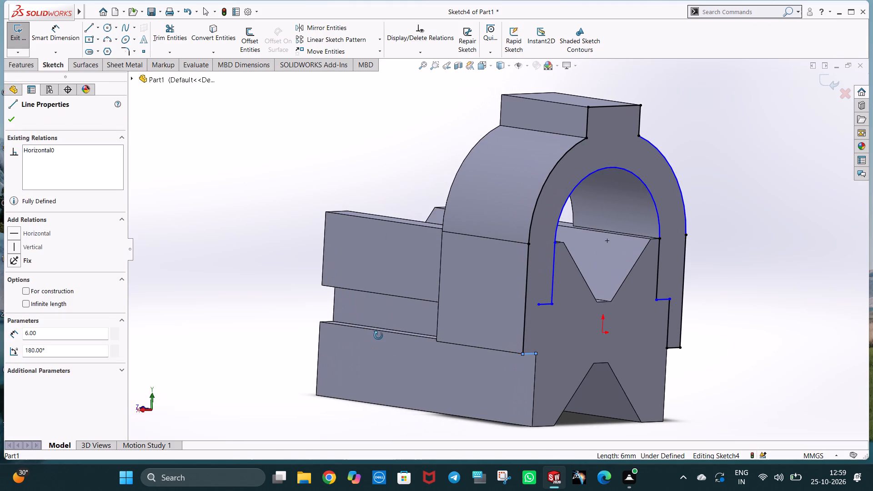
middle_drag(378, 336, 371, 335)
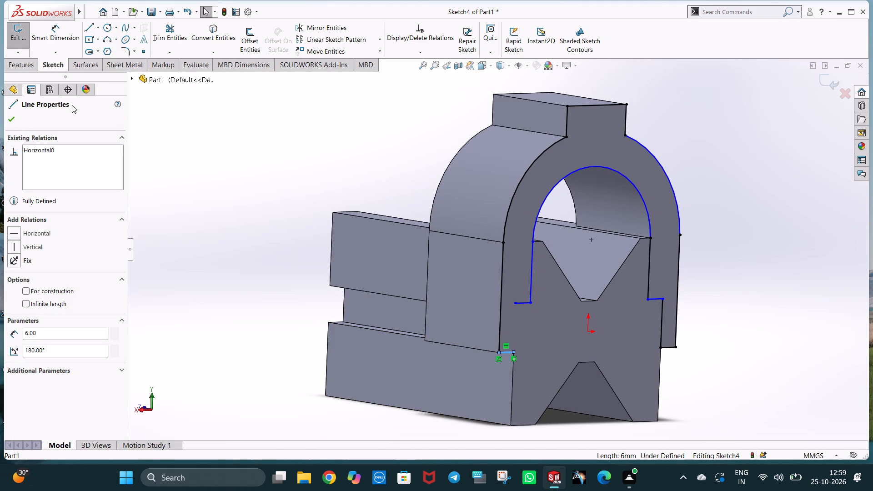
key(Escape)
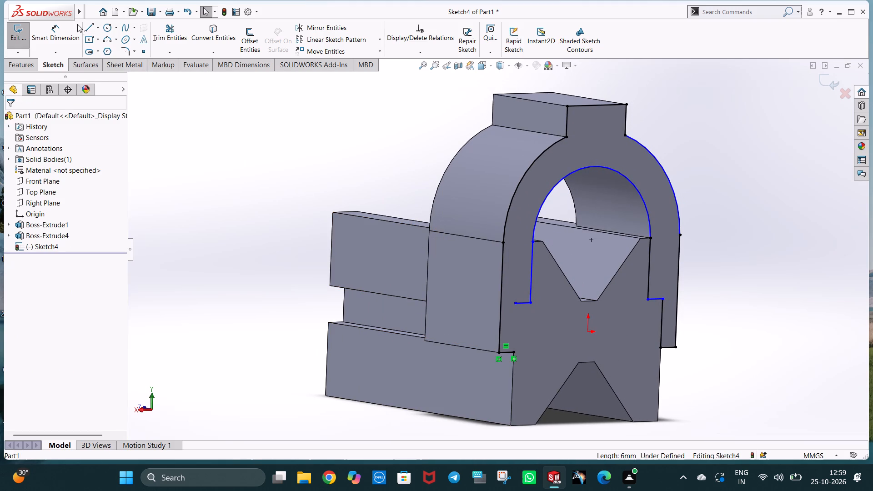
Draw a vertical line up from the left leg's lower inner corner and set its length to 12 mm.
click(86, 30)
click(515, 351)
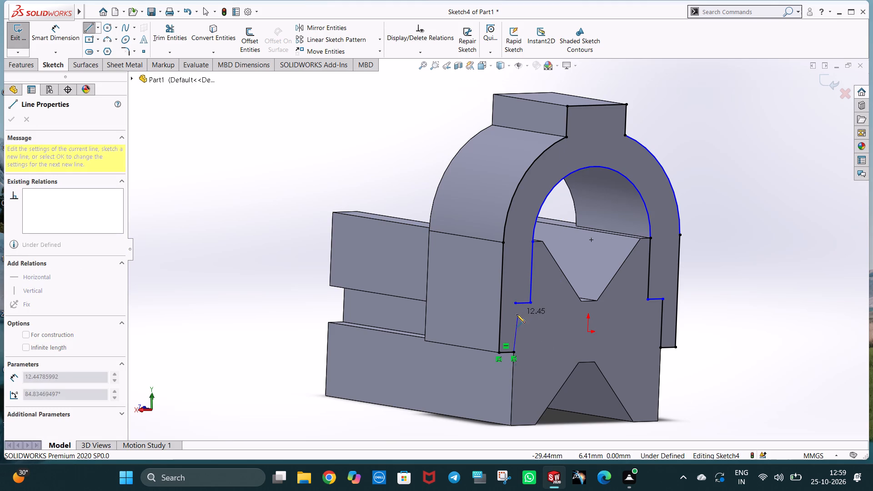
key(ctrl+8)
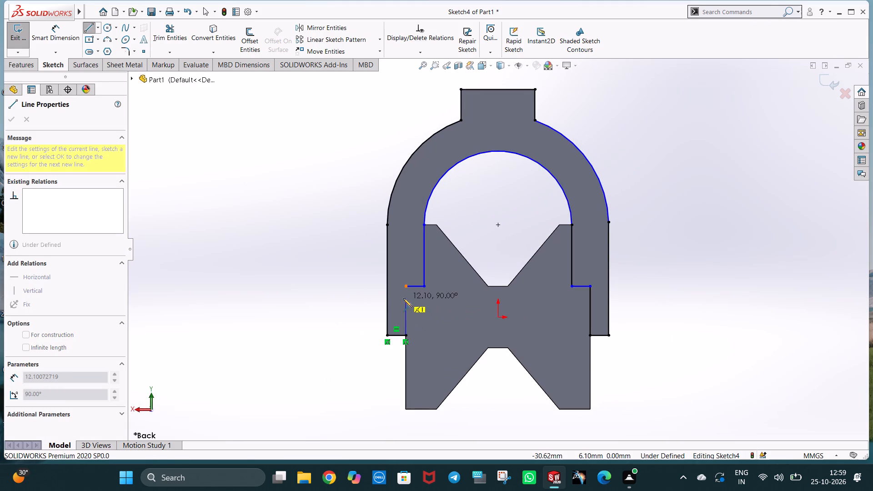
click(403, 298)
key(Escape)
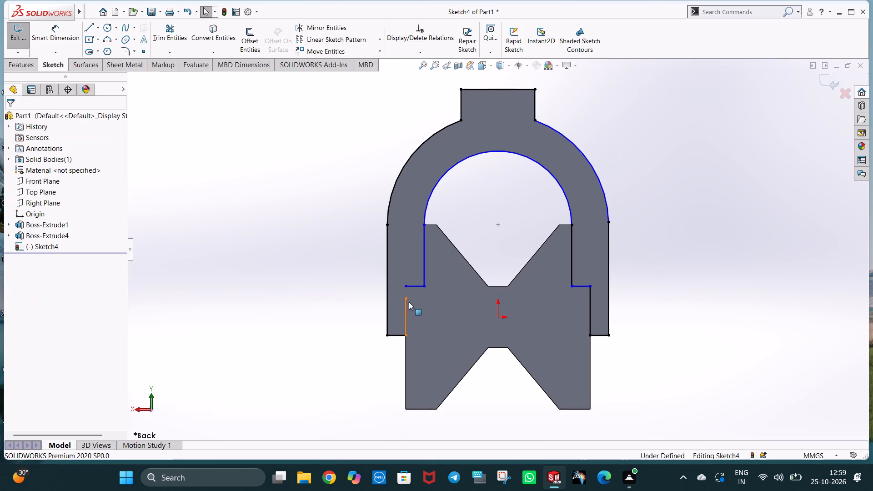
click(405, 311)
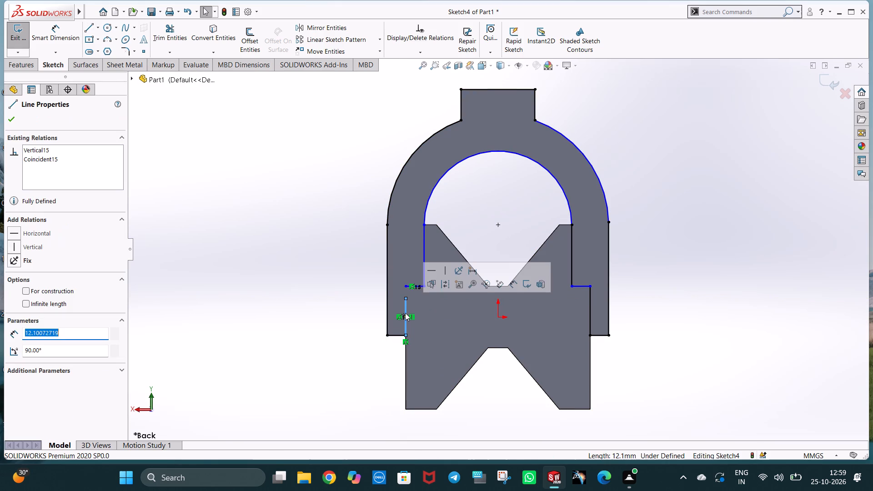
text(12)
key(Return)
click(353, 235)
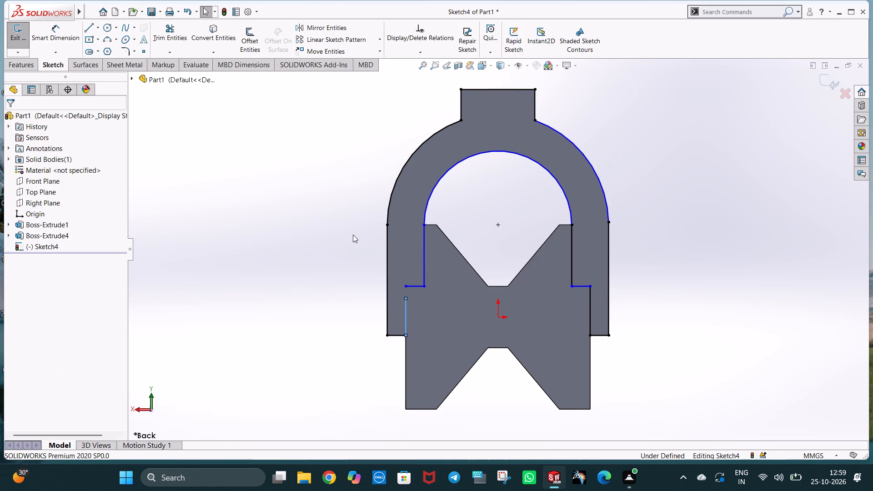
From that line's upper end, draw a 6 mm horizontal line inward, then a 24 mm vertical line up to the inner arc's left end.
middle_drag(405, 296, 479, 316)
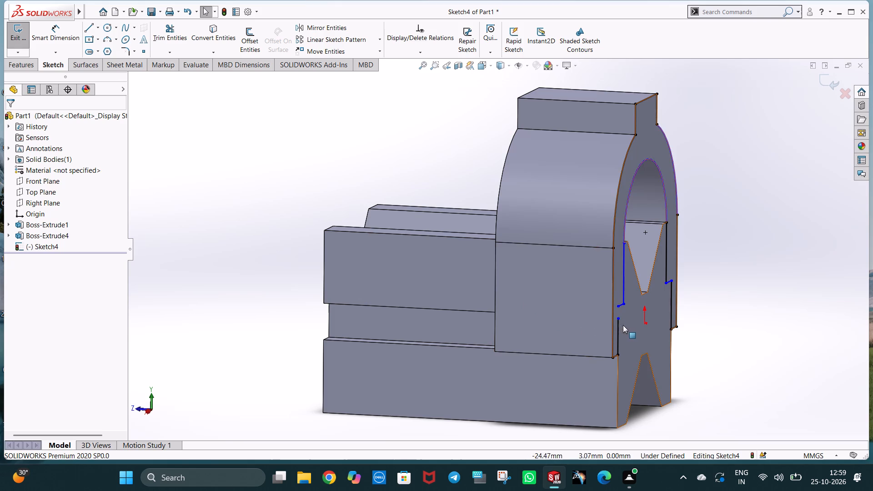
middle_drag(630, 321, 582, 321)
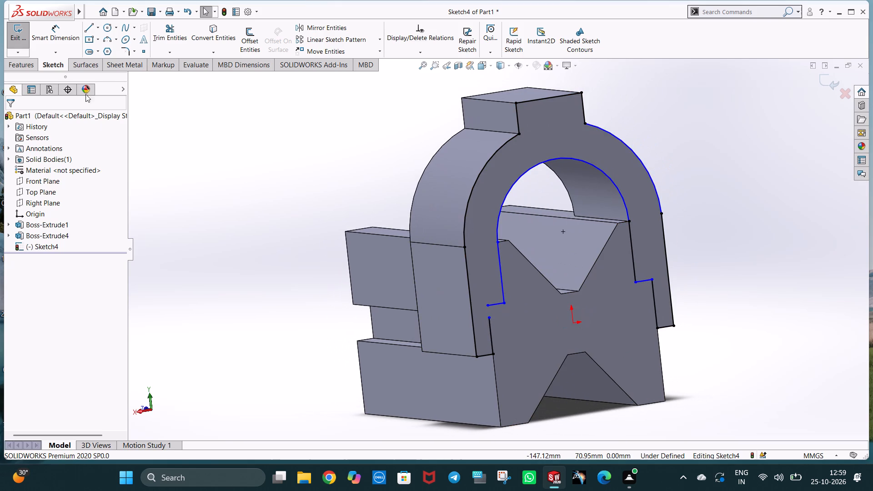
click(83, 32)
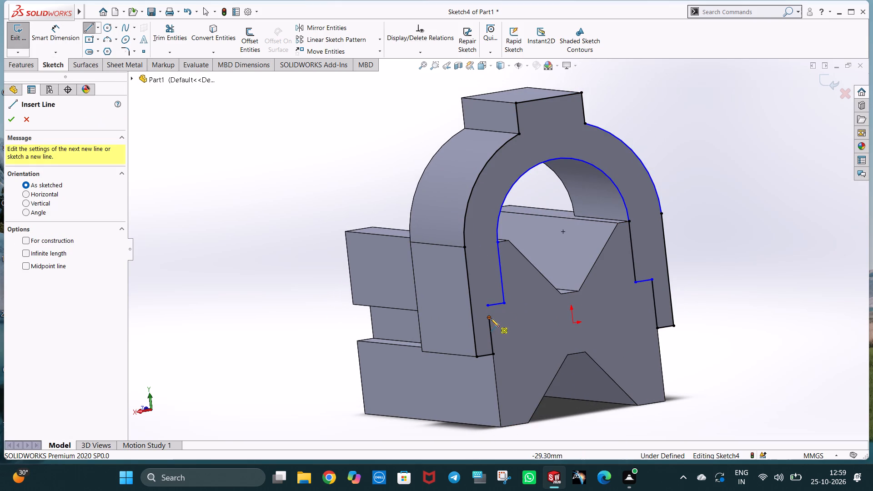
click(490, 318)
click(507, 316)
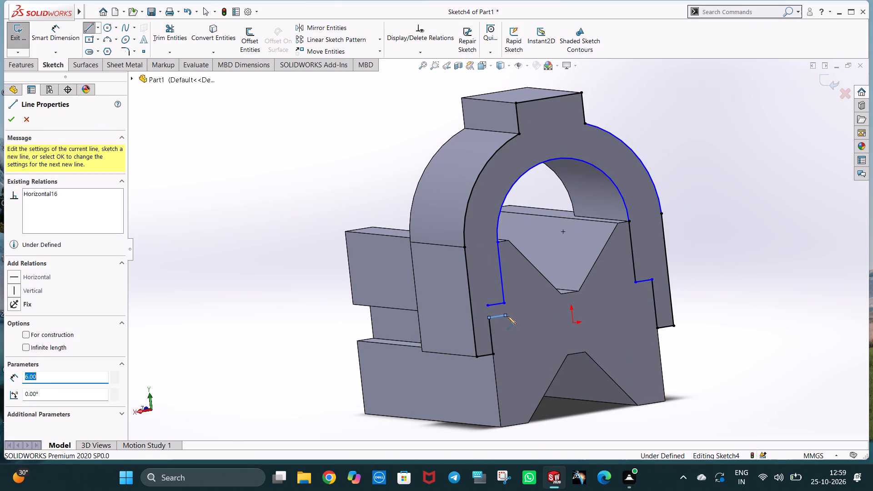
click(498, 242)
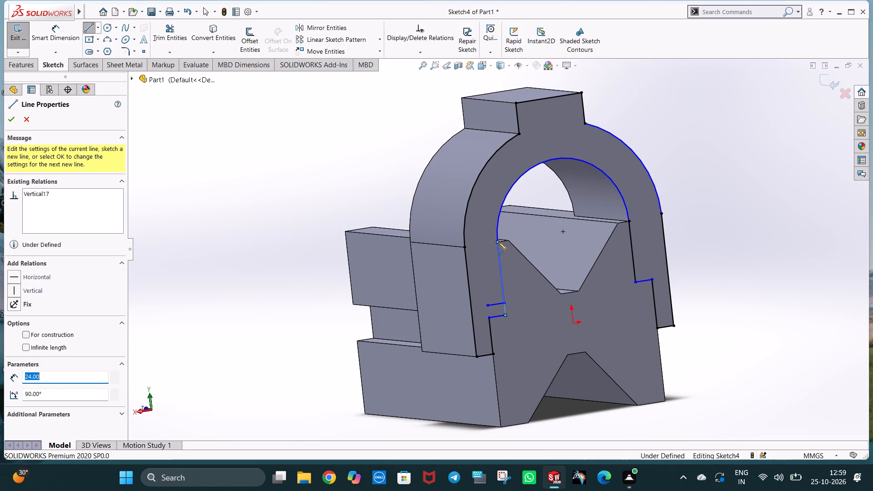
key(Escape)
key(ctrl+8)
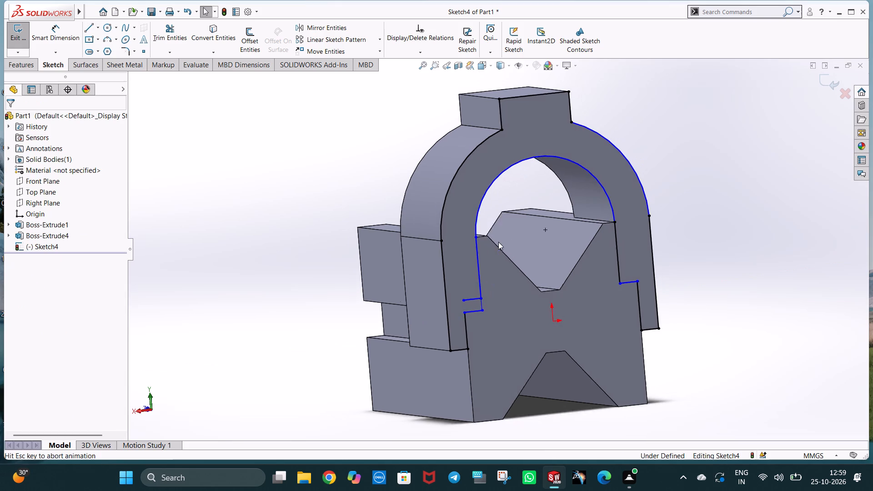
click(641, 246)
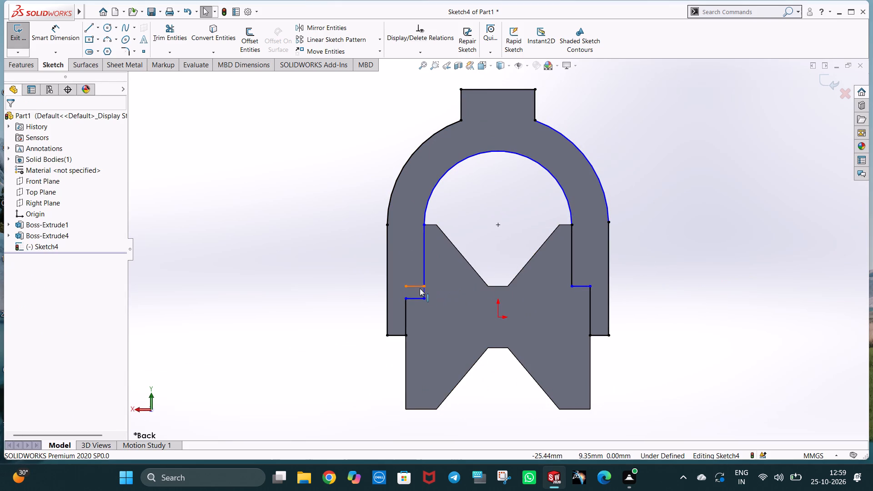
Delete the left leg's old 6 mm ledge and 20 mm vertical line, plus the right leg's ledge and both inner vertical lines.
click(418, 288)
key(Delete)
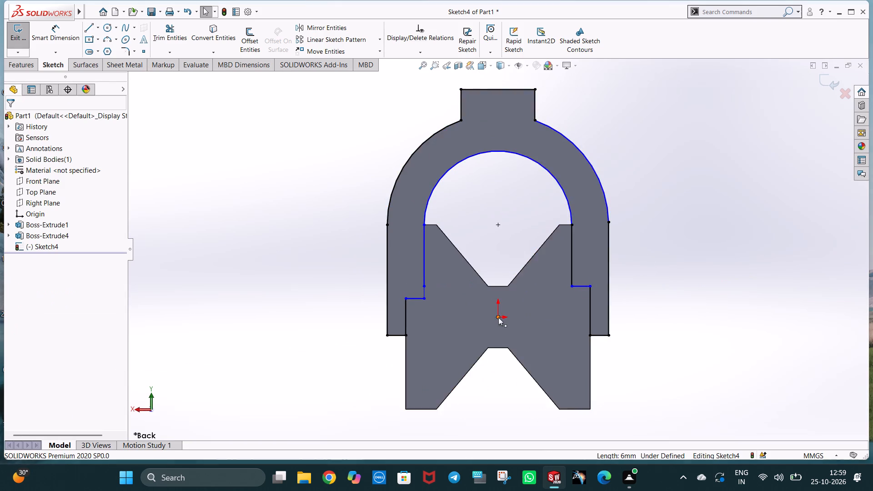
click(582, 287)
key(Delete)
click(591, 314)
key(Delete)
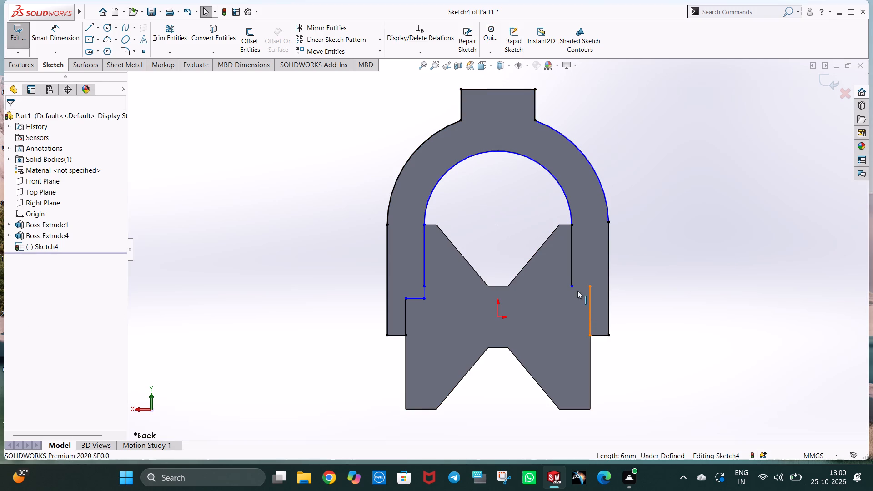
click(571, 263)
key(Delete)
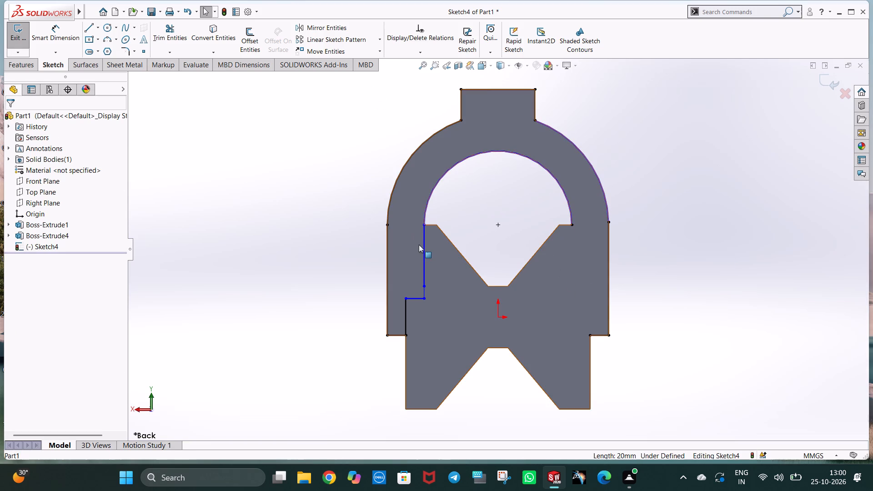
click(423, 257)
key(Delete)
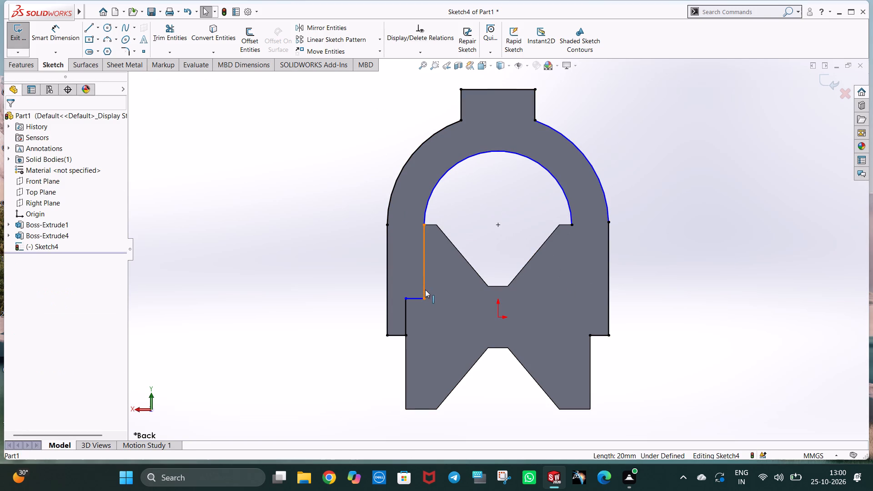
click(674, 244)
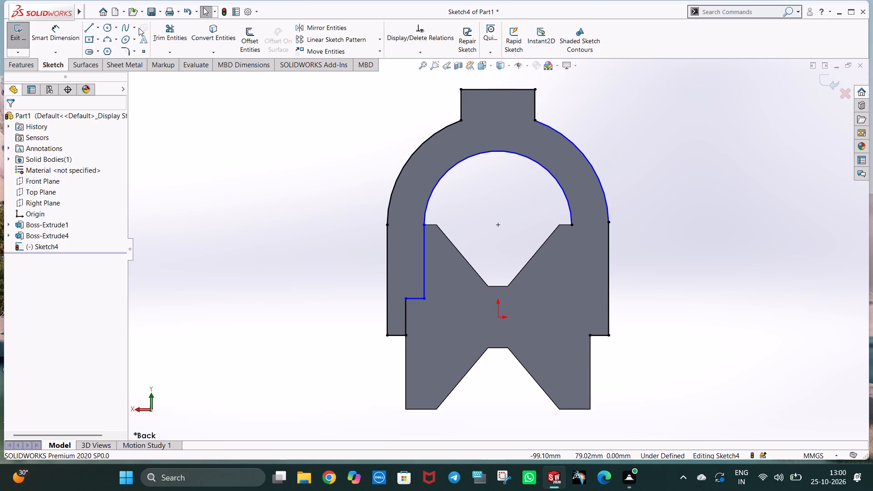
Draw a vertical centerline from the origin up into the arch opening.
click(99, 29)
click(107, 49)
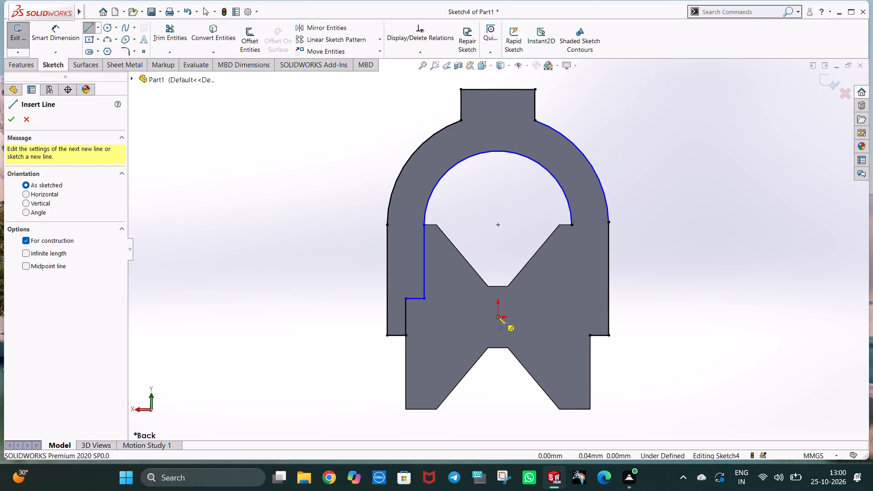
click(498, 317)
click(498, 200)
key(Escape)
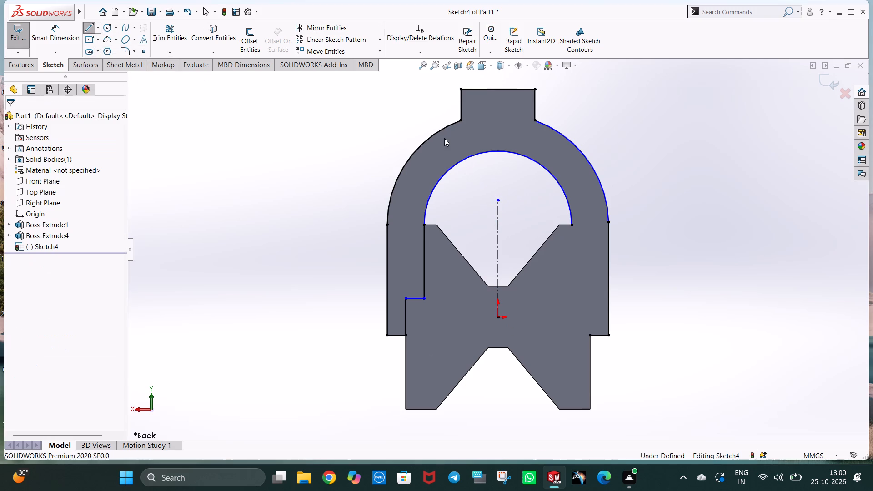
key(Escape)
Mirror the left leg's three inner lines about the vertical centerline to form the right leg's inner step.
click(347, 21)
click(347, 26)
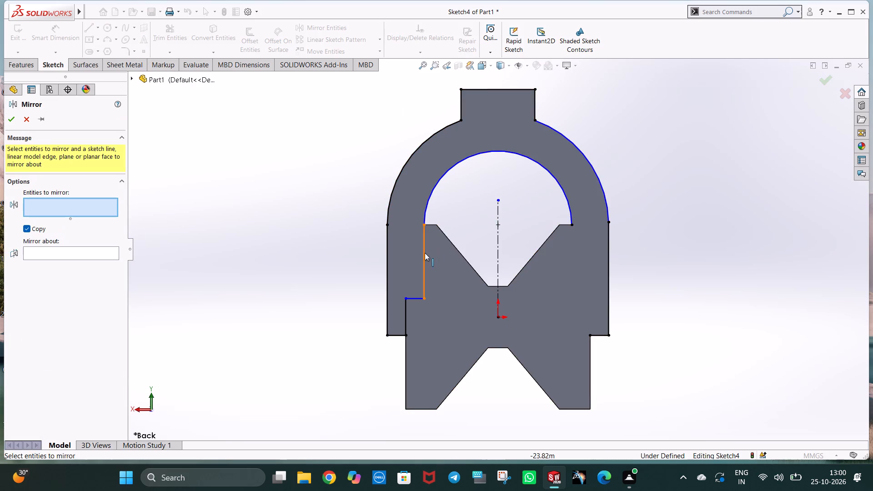
click(425, 253)
click(415, 300)
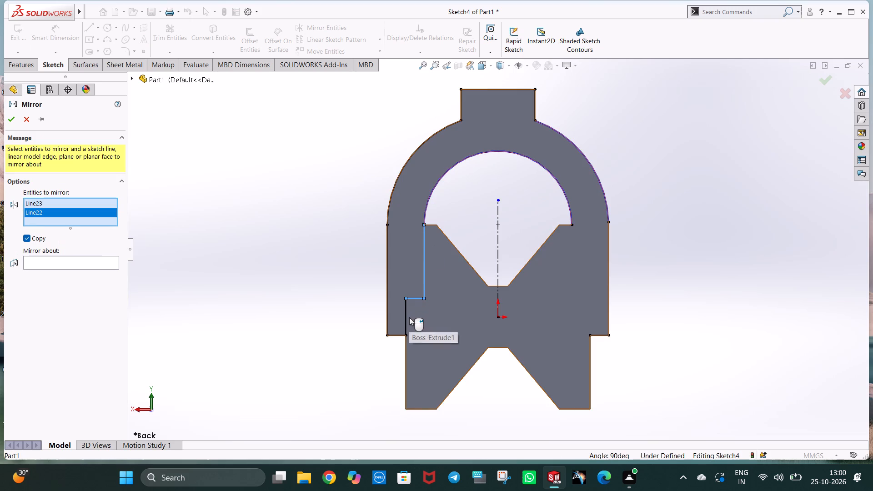
click(406, 321)
click(50, 272)
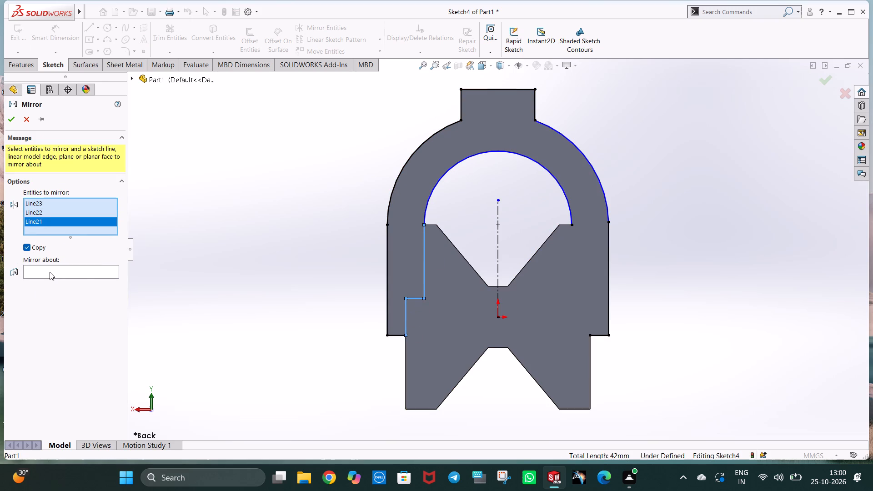
click(499, 243)
right_click(499, 243)
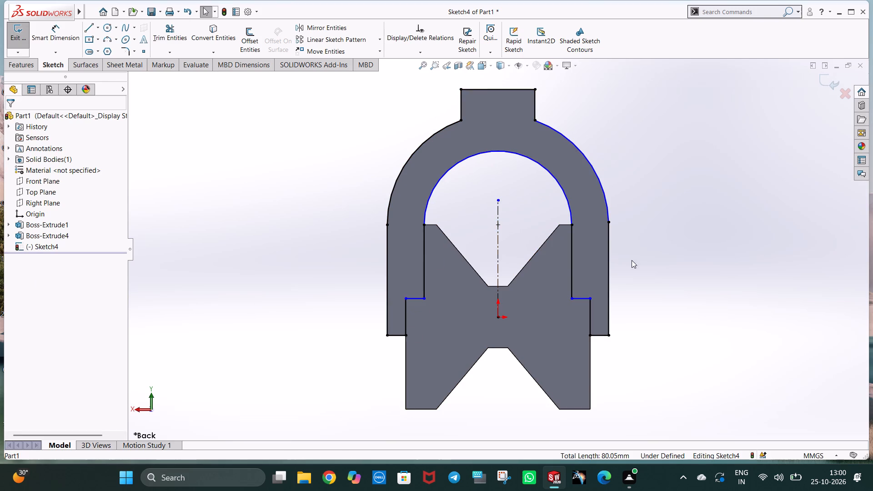
Extrude-cut the revised clamp profile with a blind depth of 20 mm.
click(32, 62)
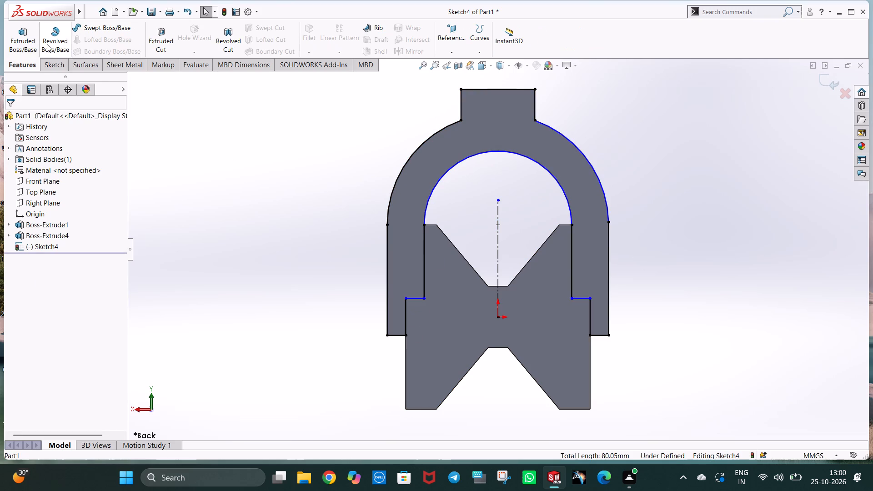
click(167, 42)
scroll(376, 297, up, 2)
middle_drag(374, 297, 455, 304)
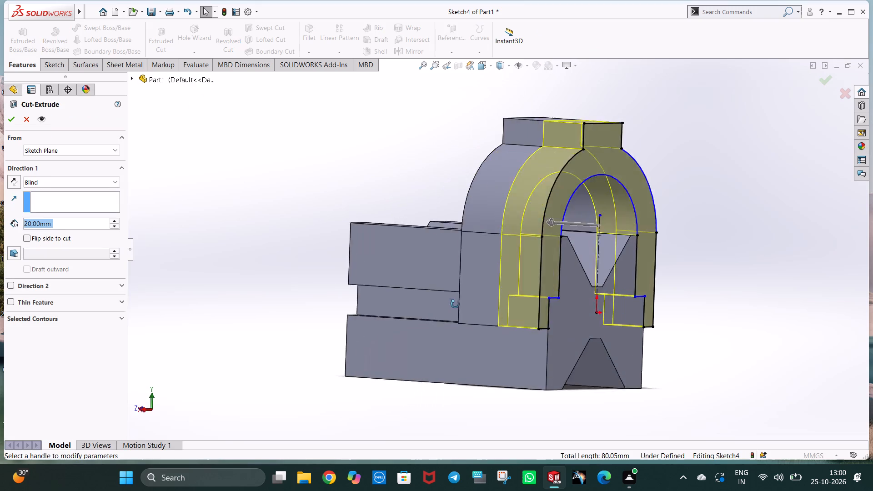
middle_drag(455, 304, 491, 303)
click(6, 119)
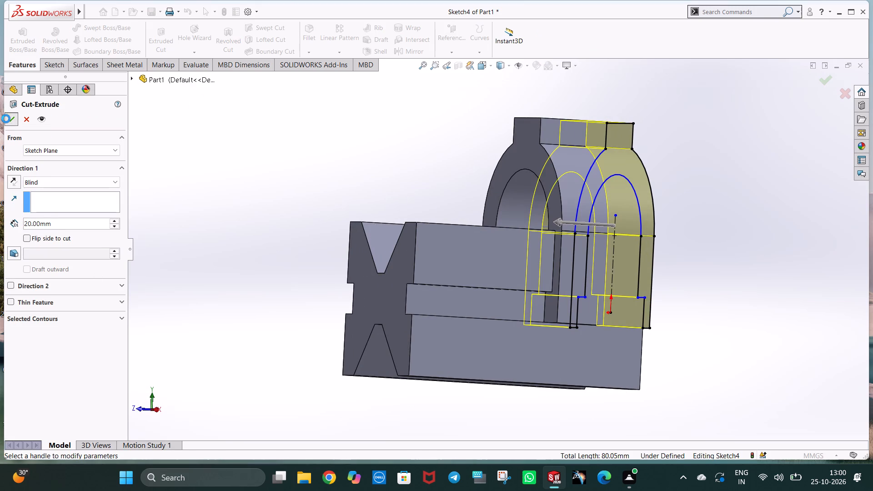
Examine the cut clamp from the back, isometric and side views, including how its legs sit in the block's side grooves.
key(ctrl+8)
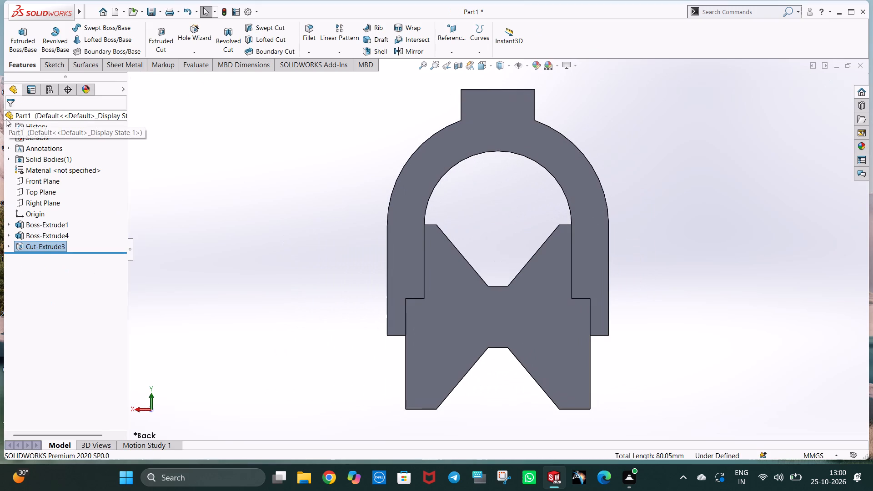
key(ctrl+7)
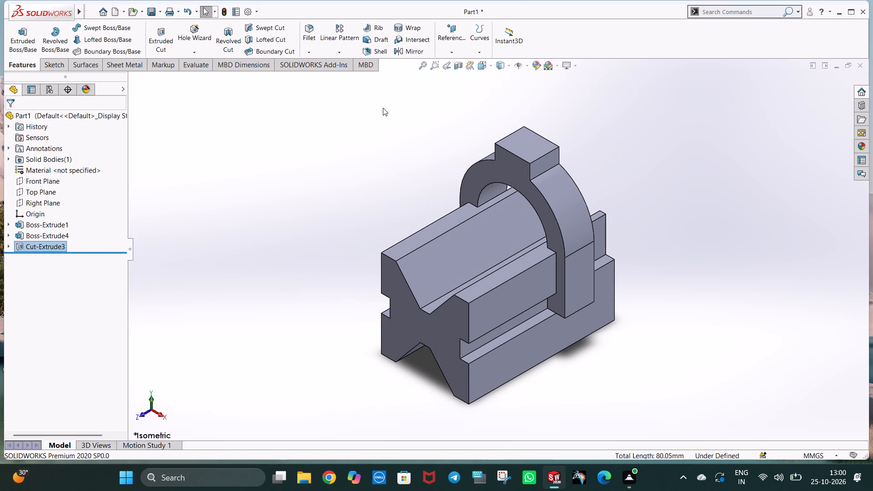
middle_drag(603, 308, 482, 353)
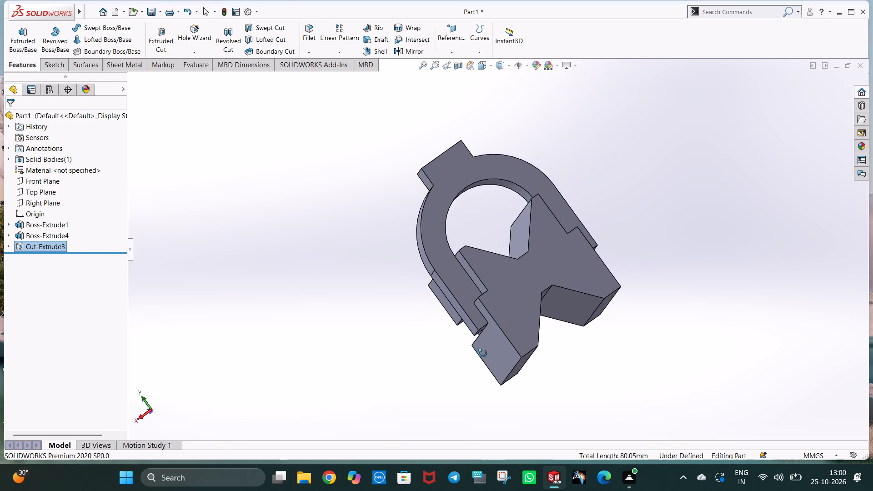
middle_drag(482, 353, 564, 338)
middle_drag(651, 308, 652, 308)
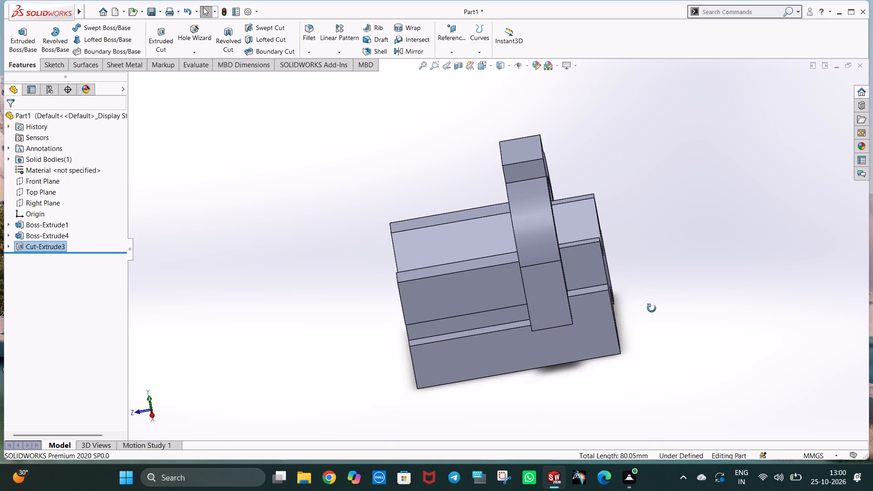
middle_drag(652, 308, 711, 244)
middle_drag(654, 291, 645, 316)
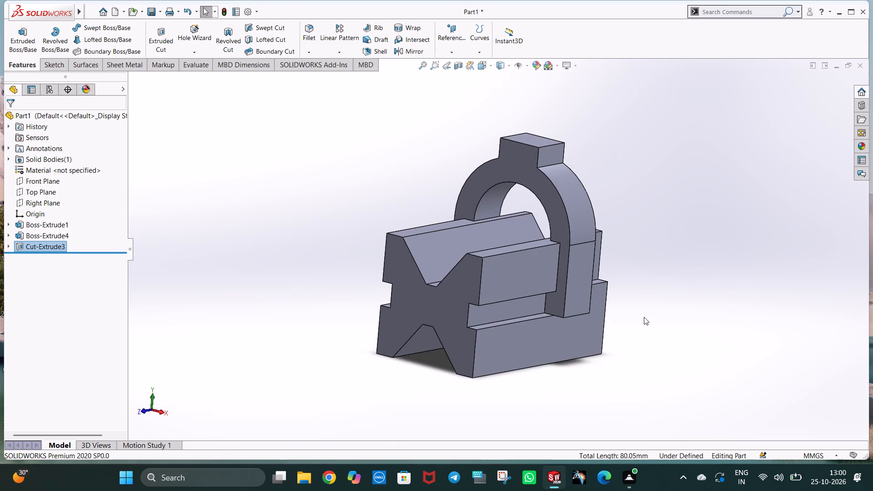
click(644, 317)
middle_drag(645, 332, 512, 318)
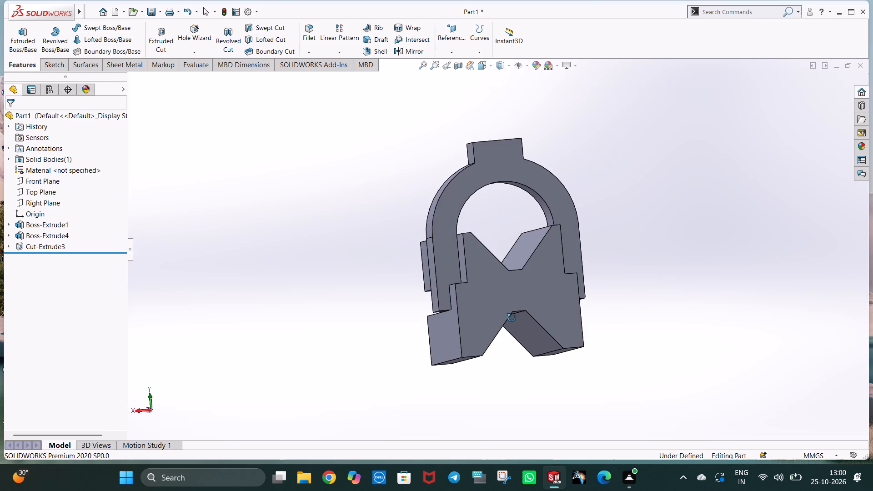
middle_drag(512, 318, 583, 339)
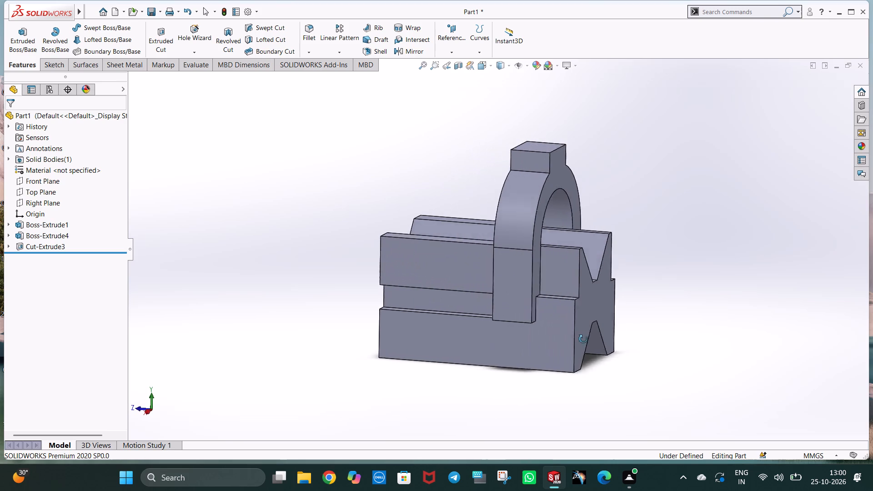
middle_drag(583, 339, 647, 339)
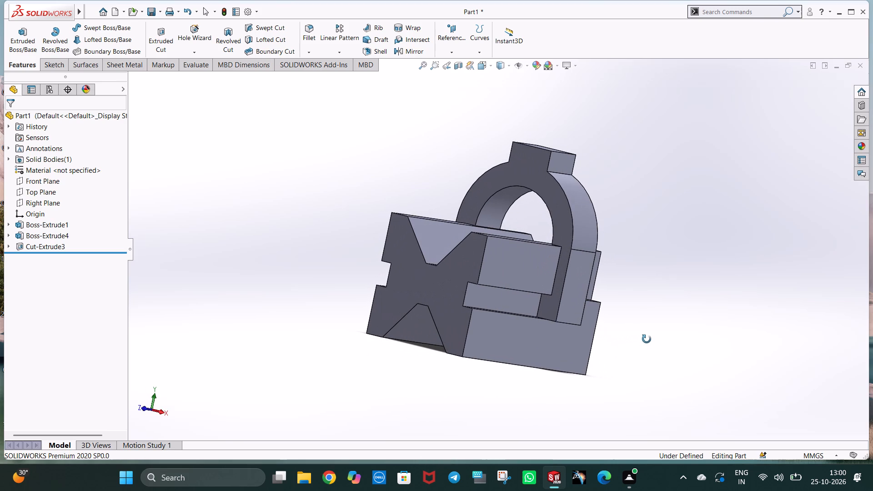
Undo the 20 mm extruded cut and return to editing its clamp profile sketch.
middle_drag(647, 339, 528, 326)
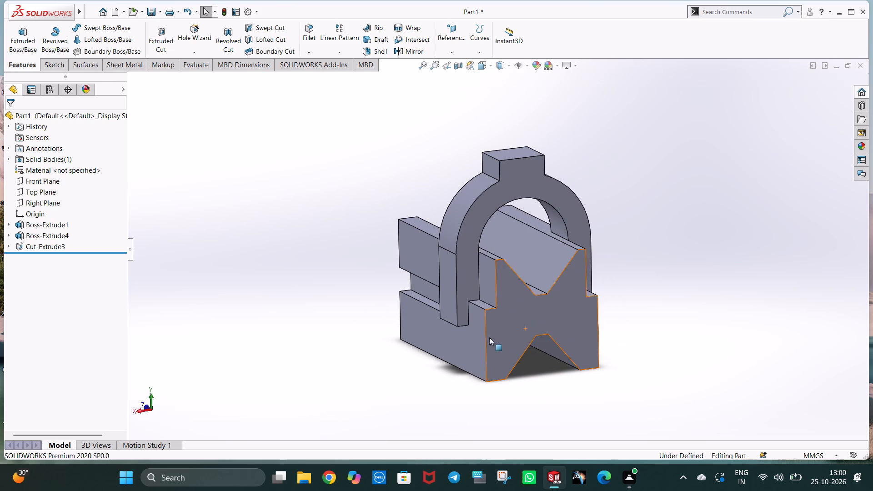
key(ctrl+z)
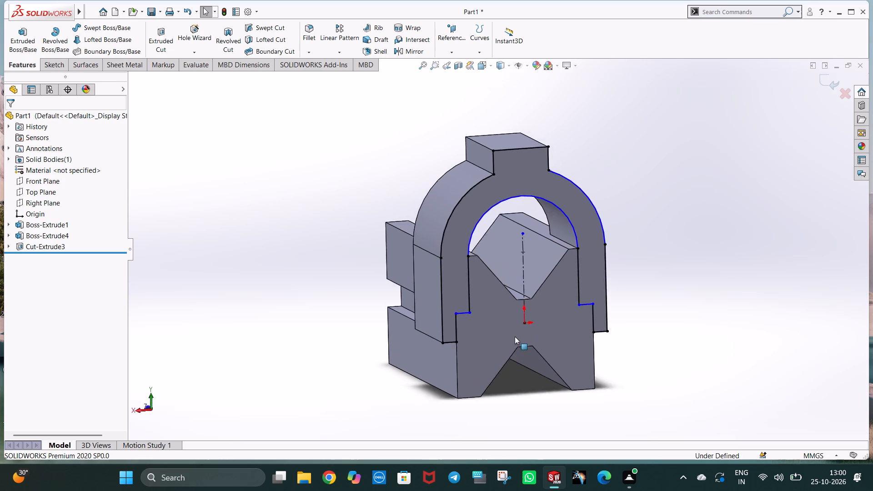
Examine the clamp profile sketch from several angles, checking the left leg's inner step against the block's side groove.
middle_drag(503, 353, 584, 337)
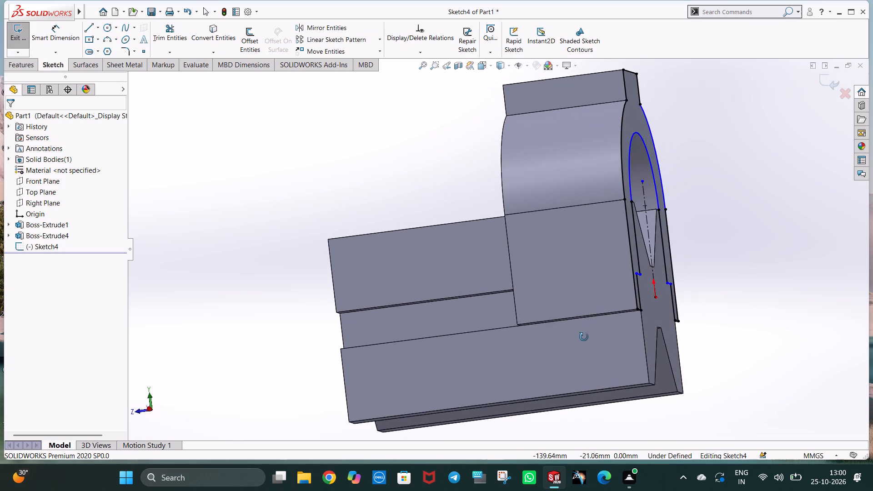
middle_drag(584, 337, 559, 369)
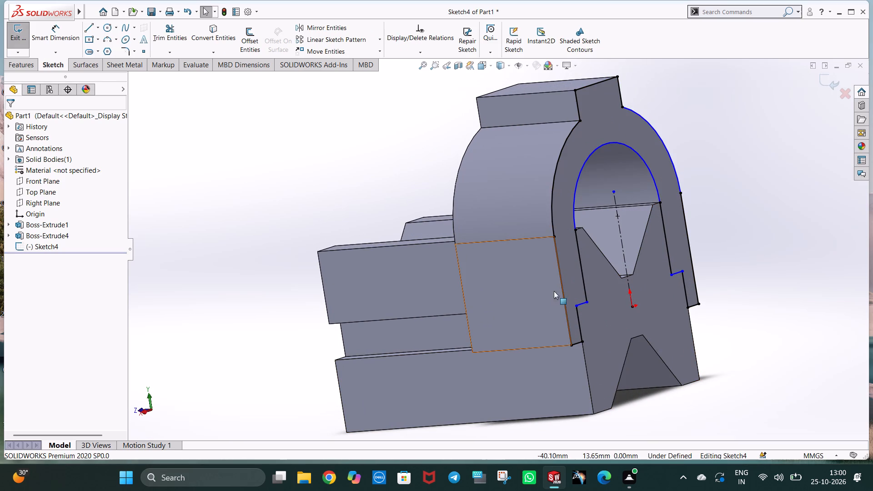
middle_drag(574, 312, 600, 309)
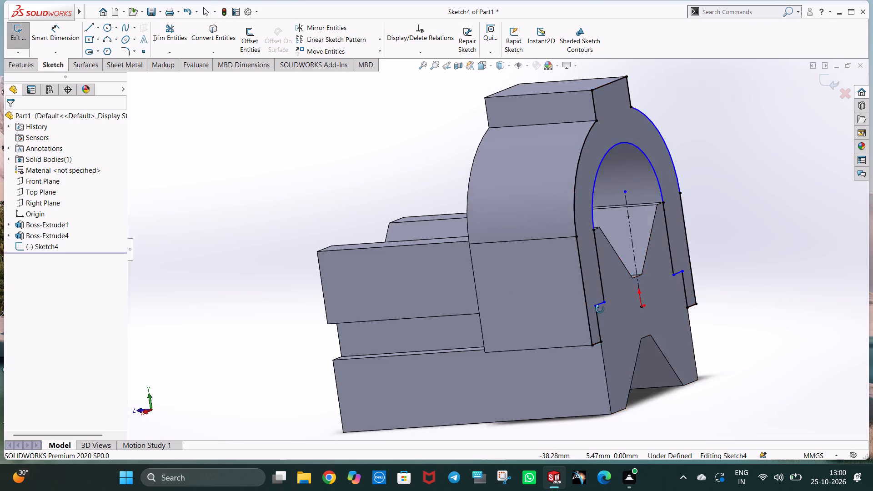
middle_drag(600, 309, 517, 297)
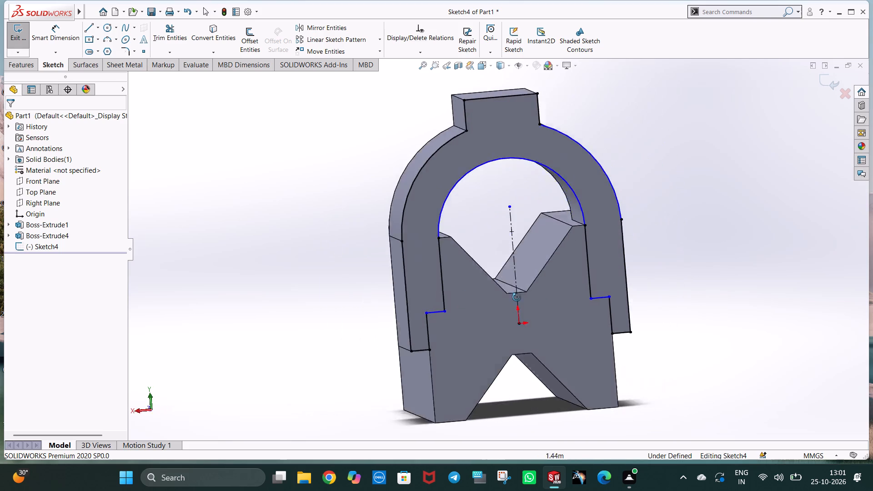
middle_drag(517, 297, 505, 298)
click(376, 330)
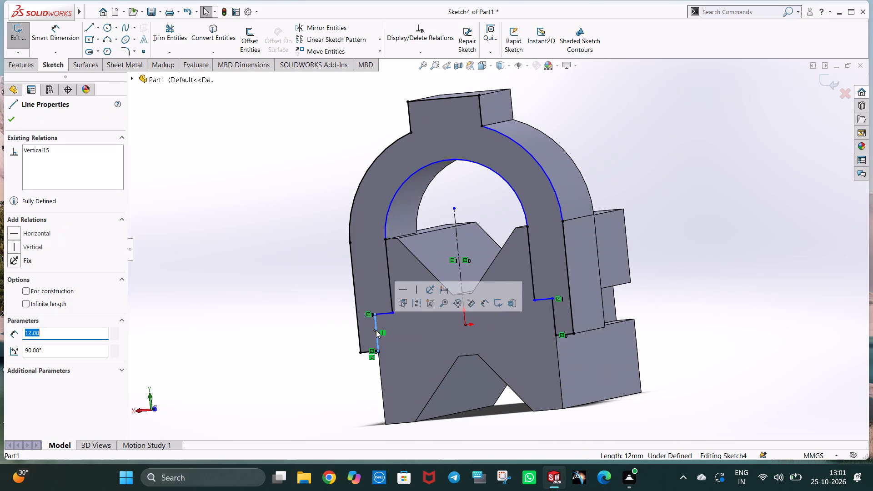
middle_drag(335, 311, 468, 326)
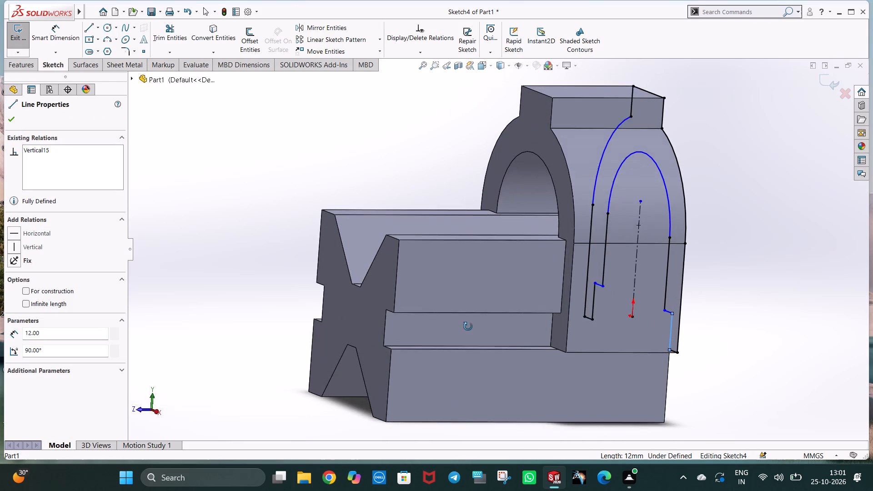
middle_drag(468, 326, 422, 331)
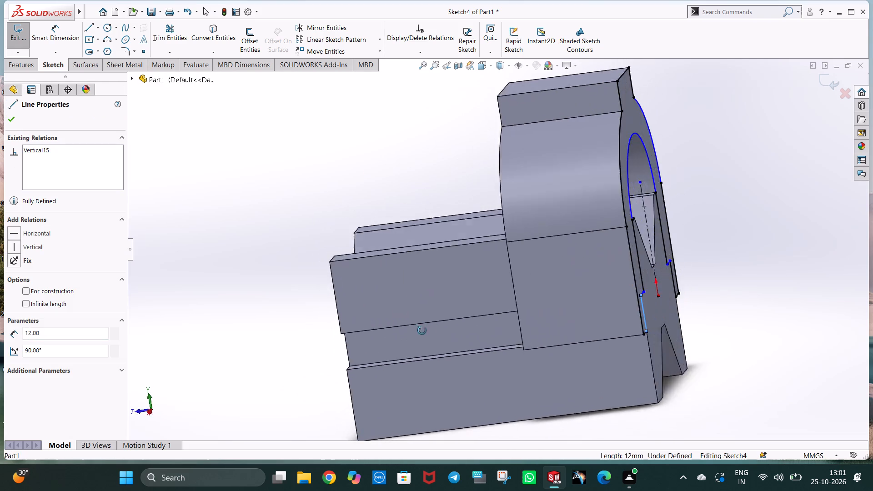
middle_drag(422, 331, 367, 328)
click(469, 303)
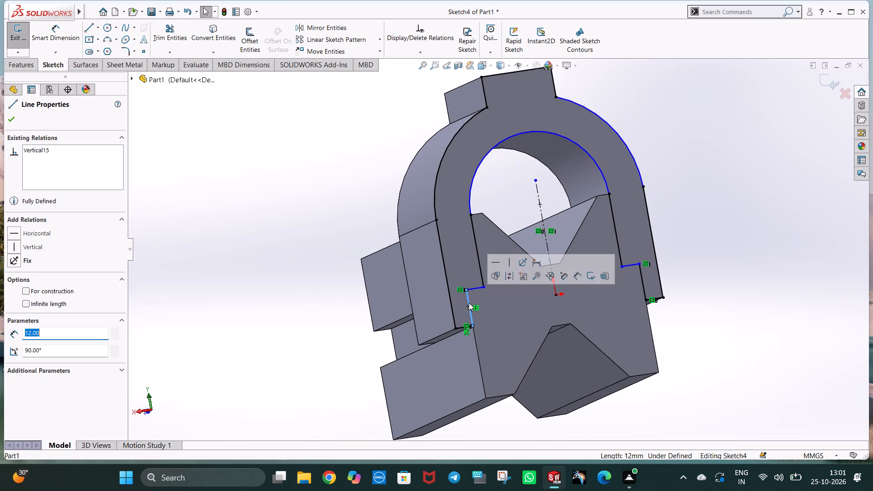
Delete the left leg's 12 mm lower vertical line and 6 mm horizontal step line from the sketch.
key(ctrl+8)
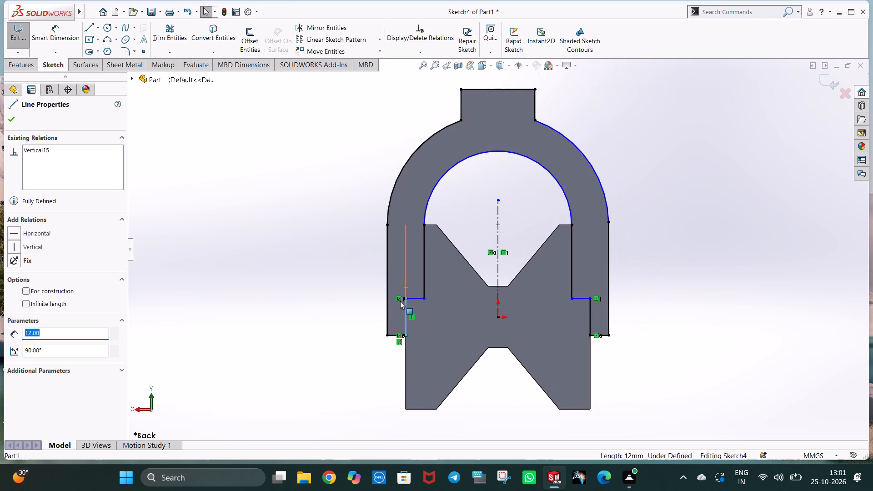
click(403, 318)
key(Delete)
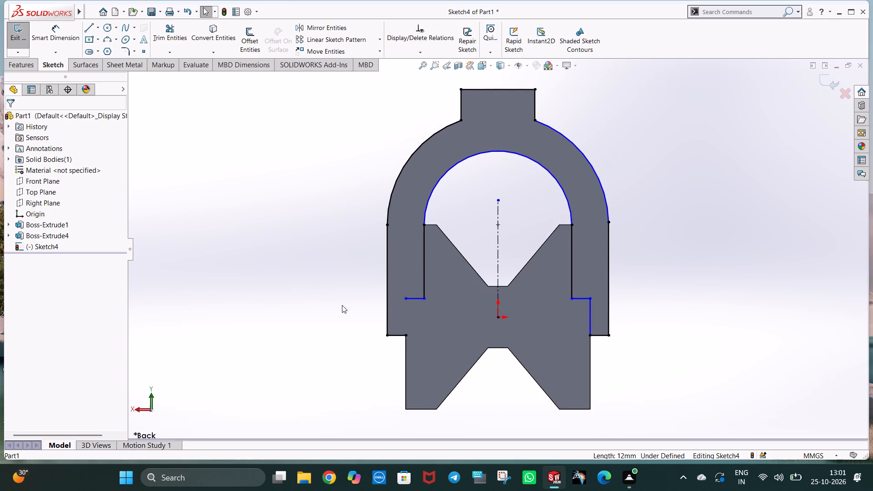
click(342, 305)
click(420, 301)
key(Delete)
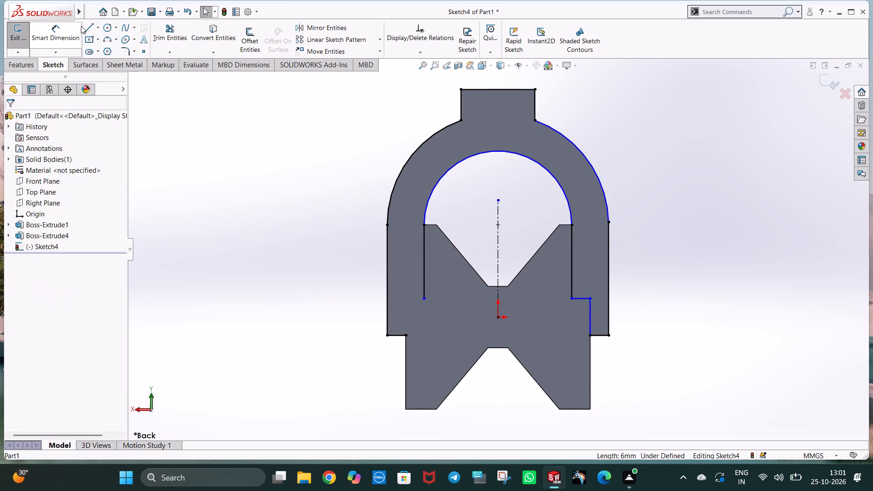
Draw a 6 mm horizontal line inward from the left leg's bottom corner, continuing 12 mm up to the inner line's lower end.
click(87, 25)
click(406, 337)
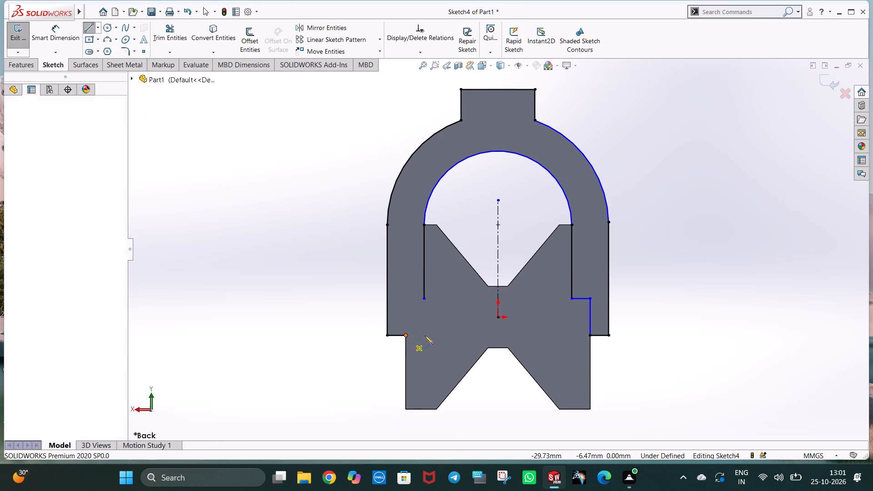
click(426, 336)
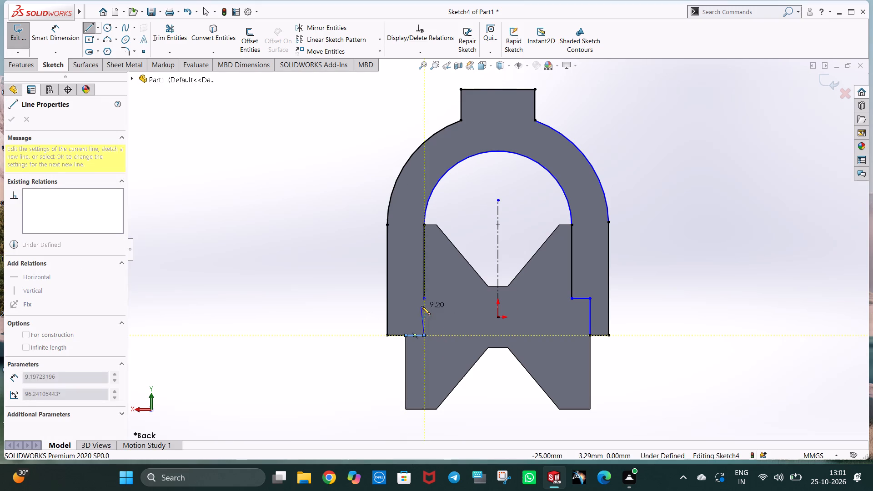
click(424, 299)
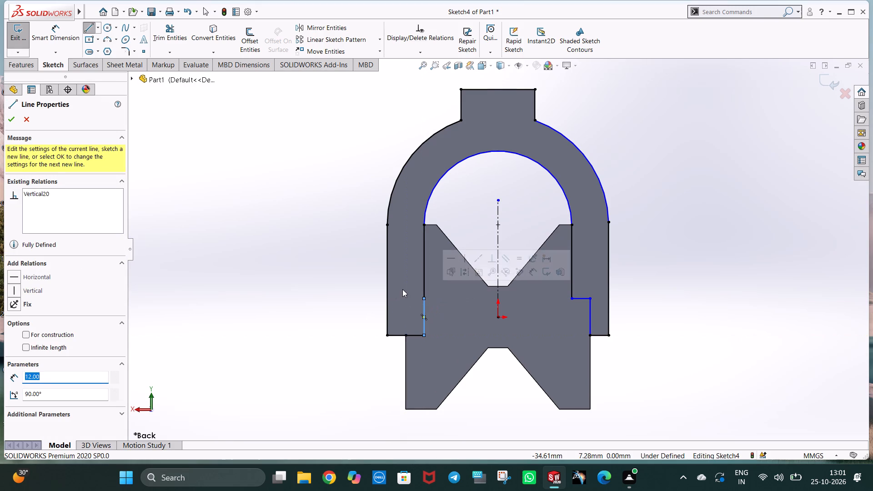
middle_drag(402, 289, 438, 290)
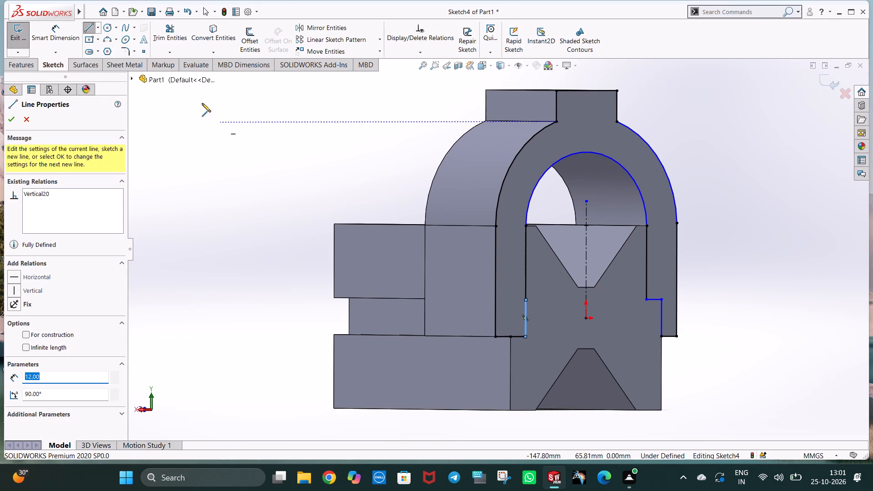
click(90, 32)
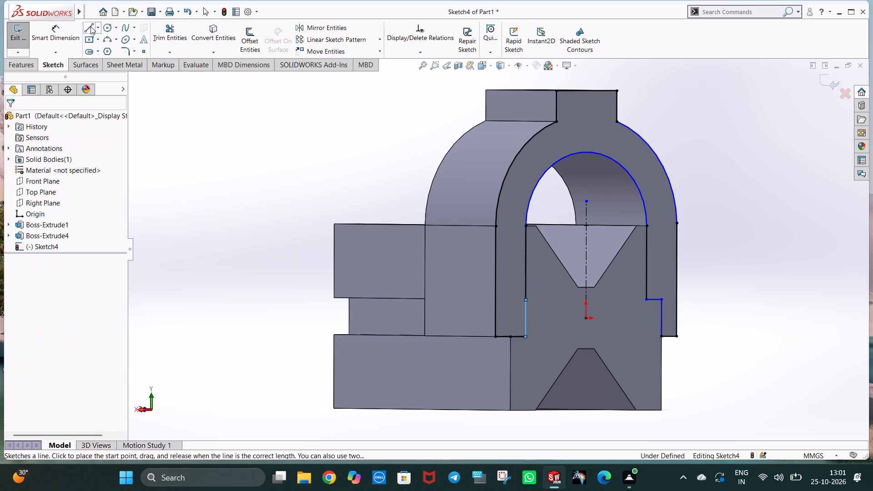
key(Escape)
Draw a 6 mm horizontal line outward from the 12 mm line's upper end, continuing 24 mm up to the arch's spring level.
click(90, 26)
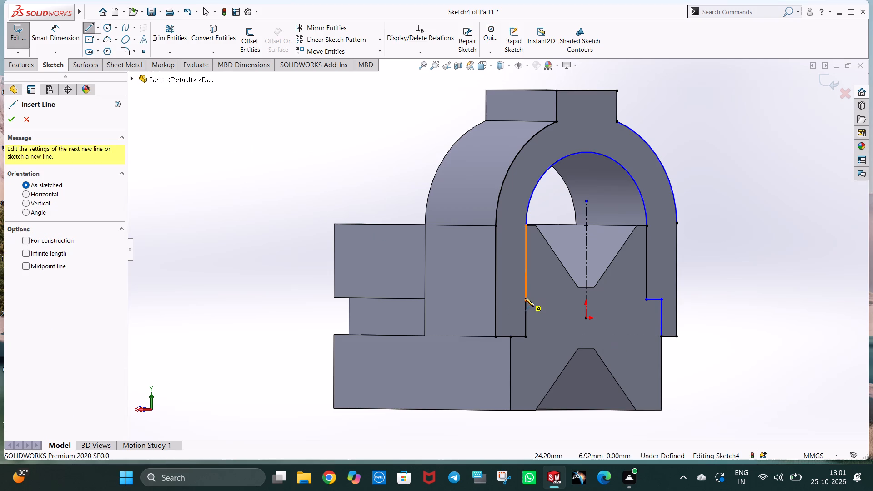
click(525, 301)
click(512, 301)
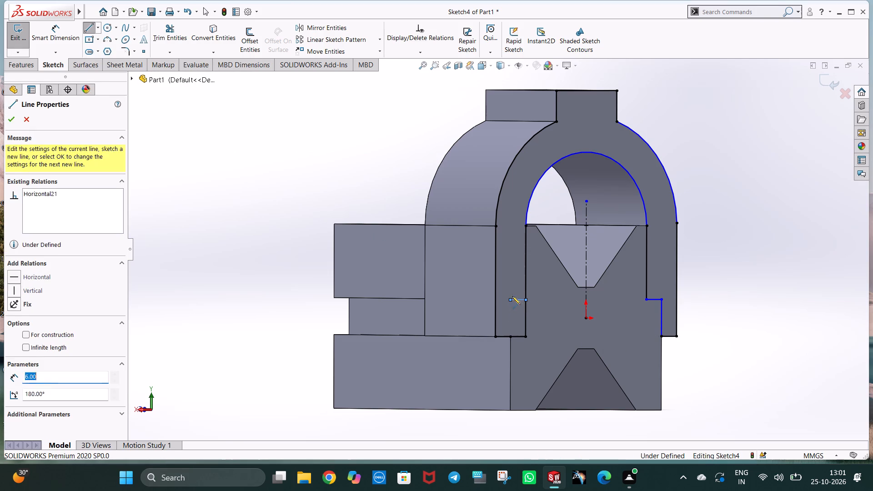
click(510, 226)
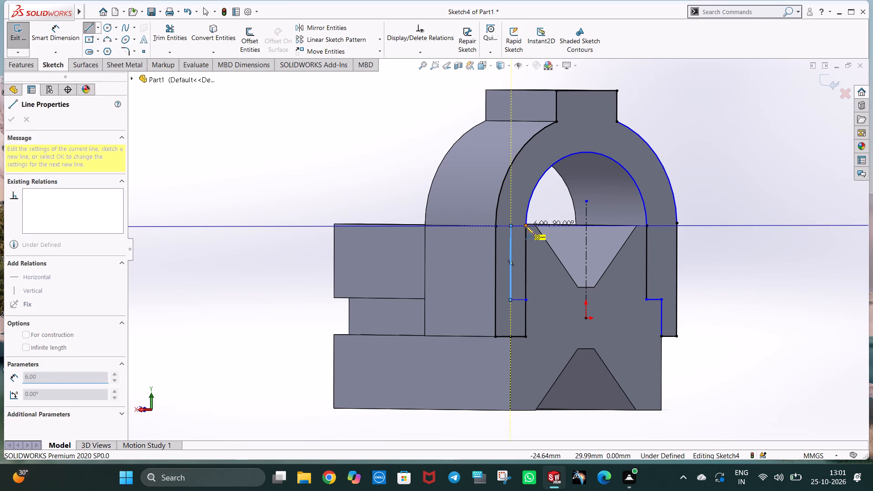
click(527, 226)
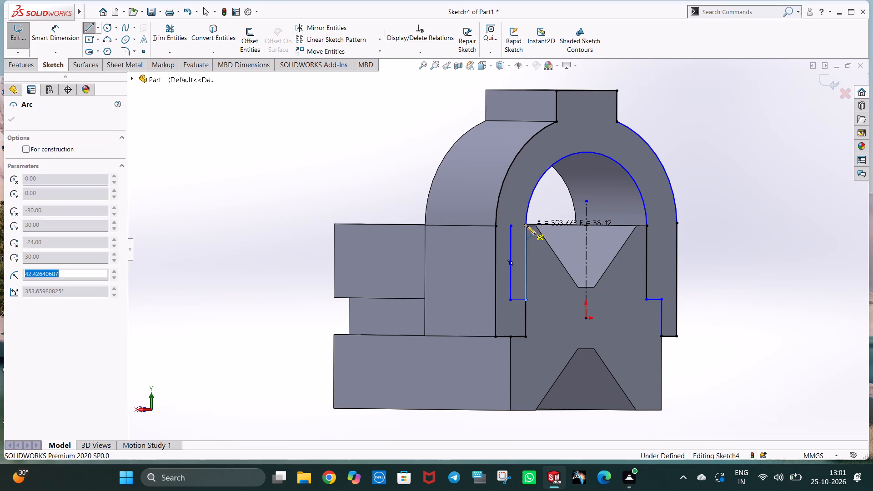
key(Escape)
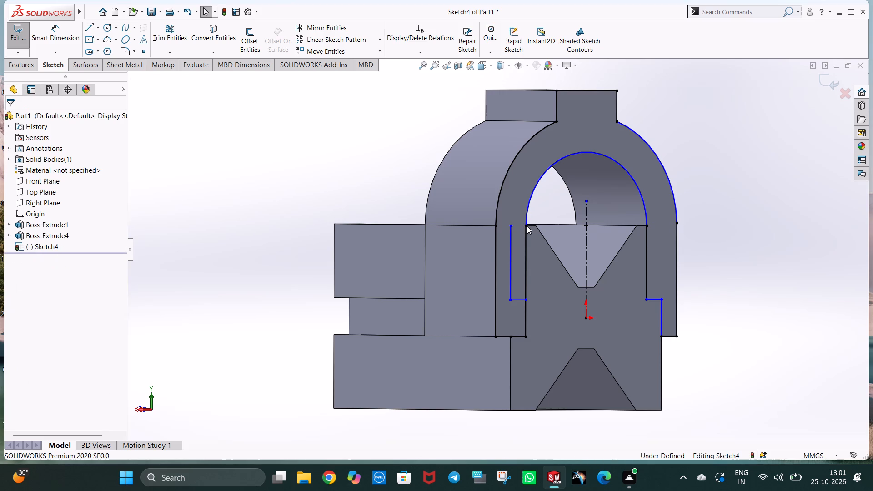
Delete the left leg's old 24 mm inner vertical line below the arch's inner end.
key(ctrl+8)
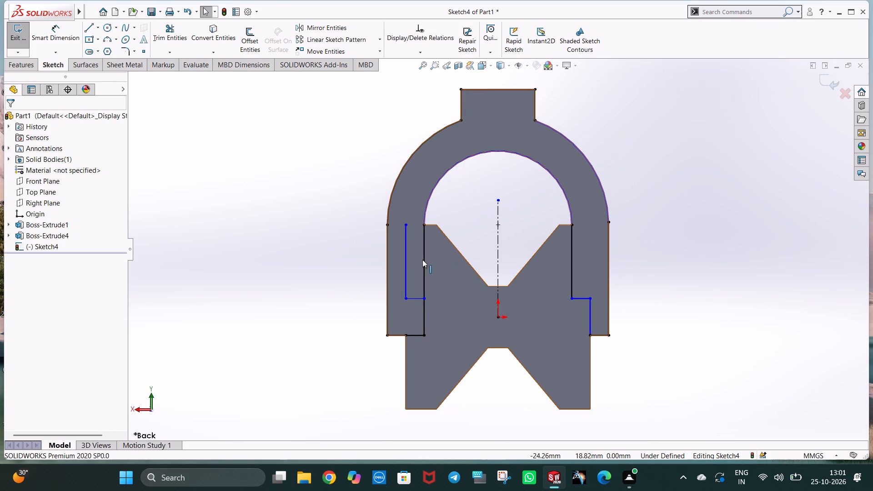
click(422, 260)
key(Delete)
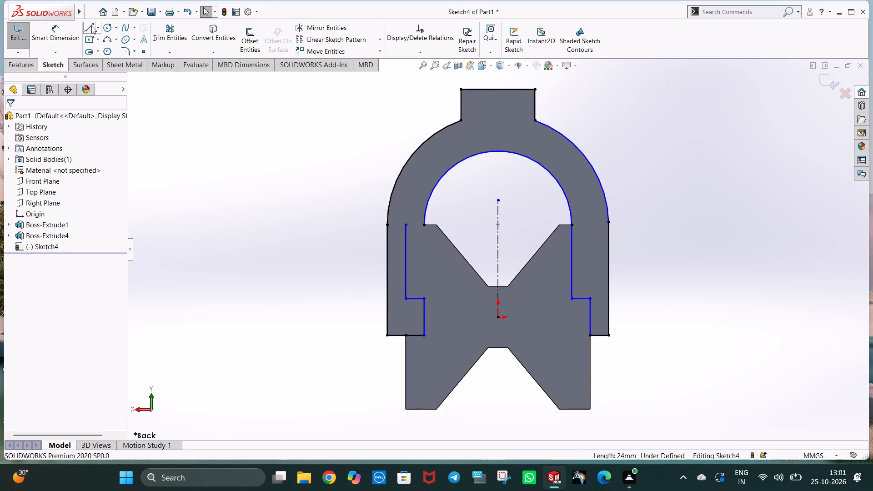
Draw a 6 mm horizontal line joining the left leg's new vertical line to the end of the inner arc.
click(87, 30)
click(407, 225)
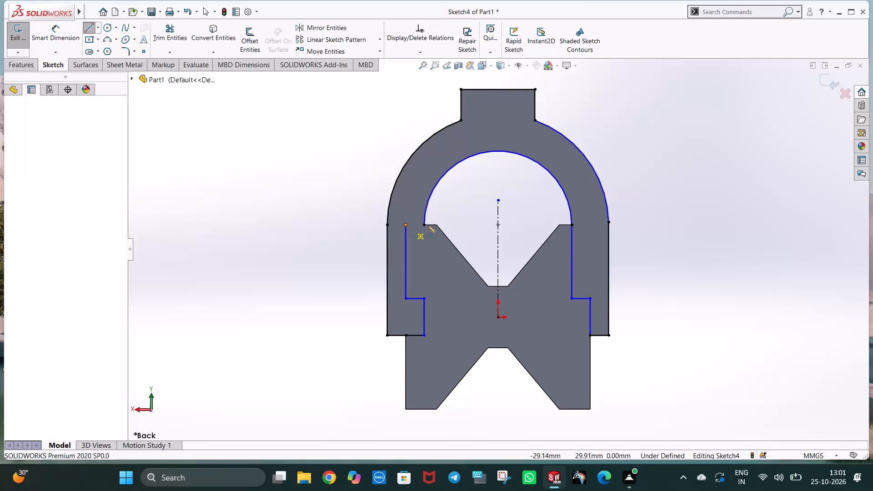
click(425, 225)
key(Escape)
key(Escape)
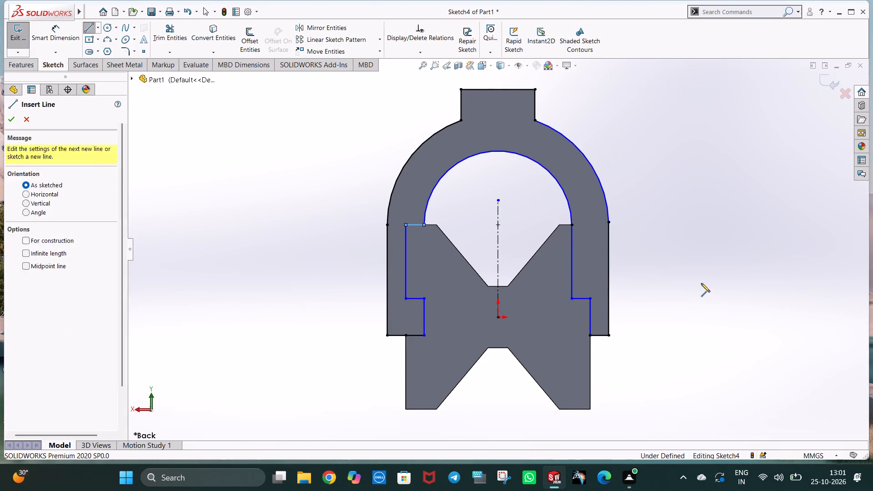
Delete the right leg's three inner step lines: the 24 mm vertical, the 6 mm horizontal and the lower vertical.
click(702, 283)
click(572, 261)
key(Delete)
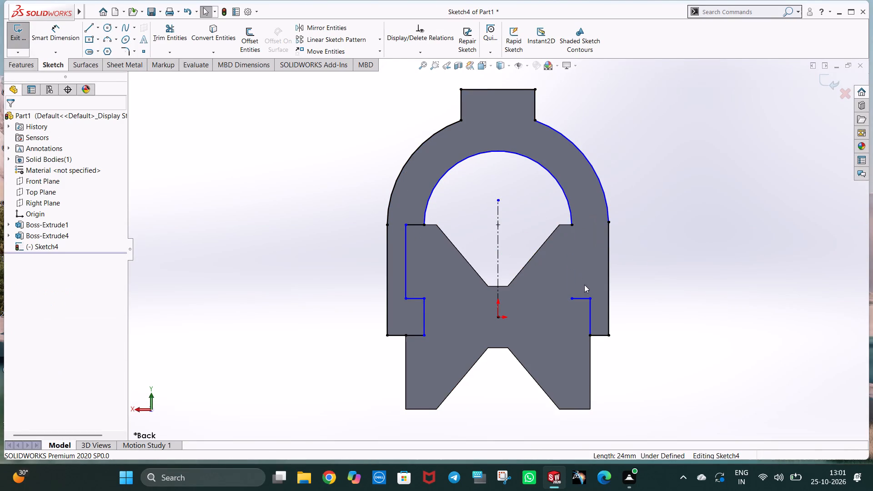
click(579, 298)
key(Delete)
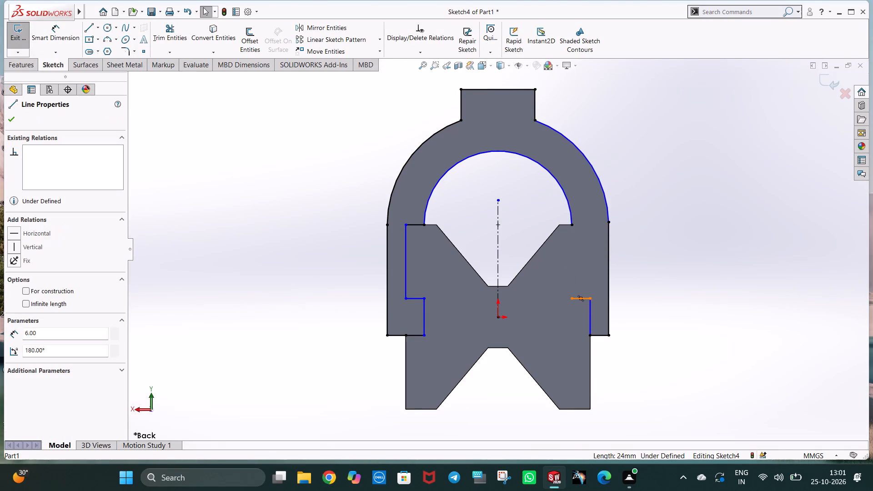
click(592, 316)
click(499, 236)
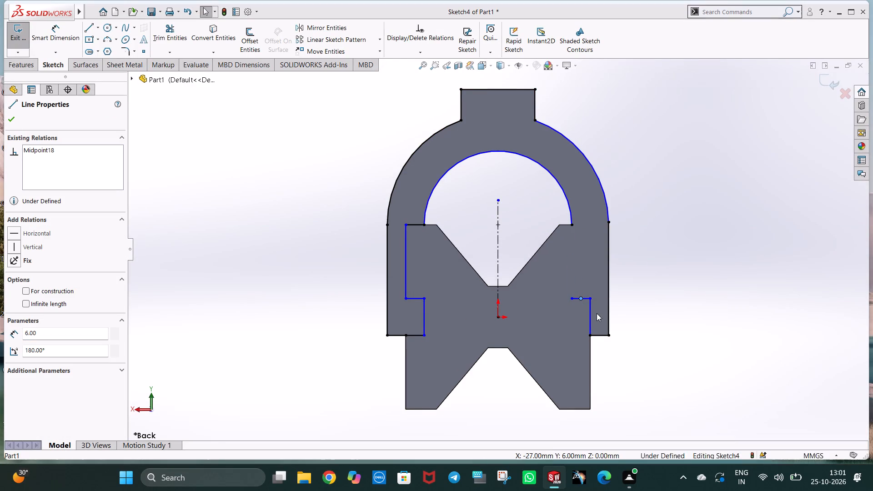
click(590, 315)
key(Delete)
click(582, 298)
key(Delete)
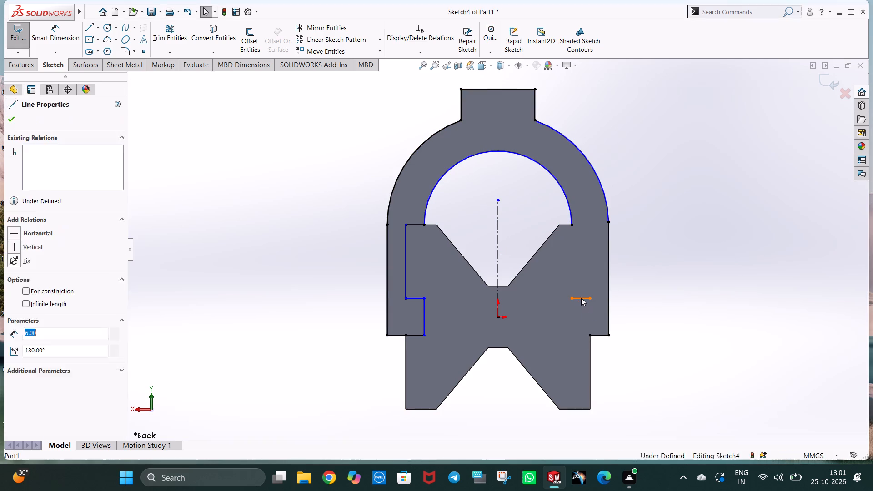
Mirror the left leg's five stepped inner lines, from the arch's inner end to the leg's bottom line, about the vertical centerline.
click(335, 21)
click(341, 29)
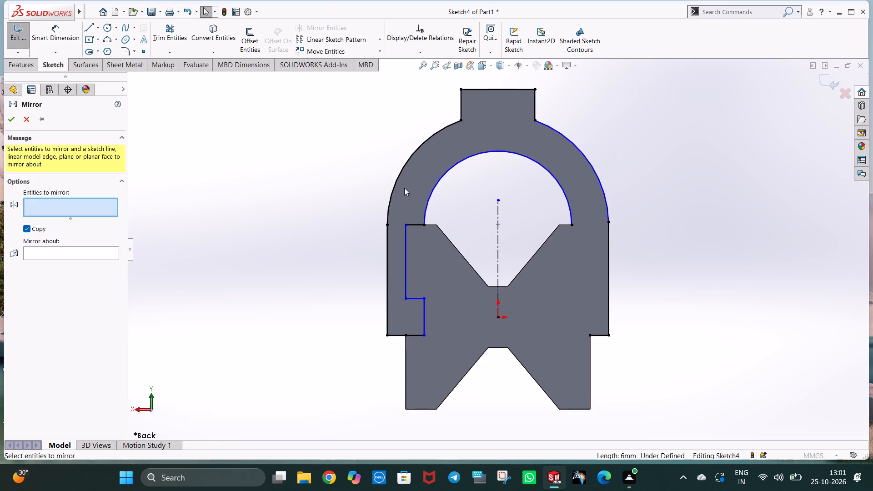
click(411, 225)
click(404, 243)
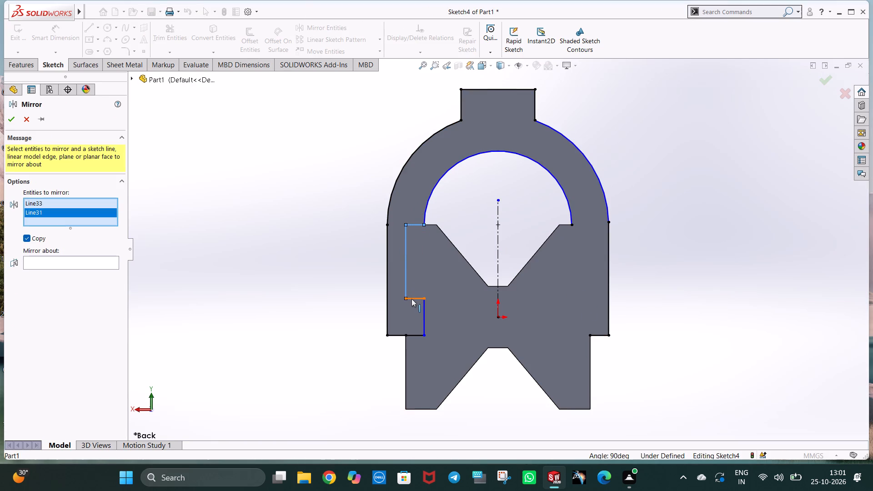
click(412, 299)
click(425, 315)
click(414, 335)
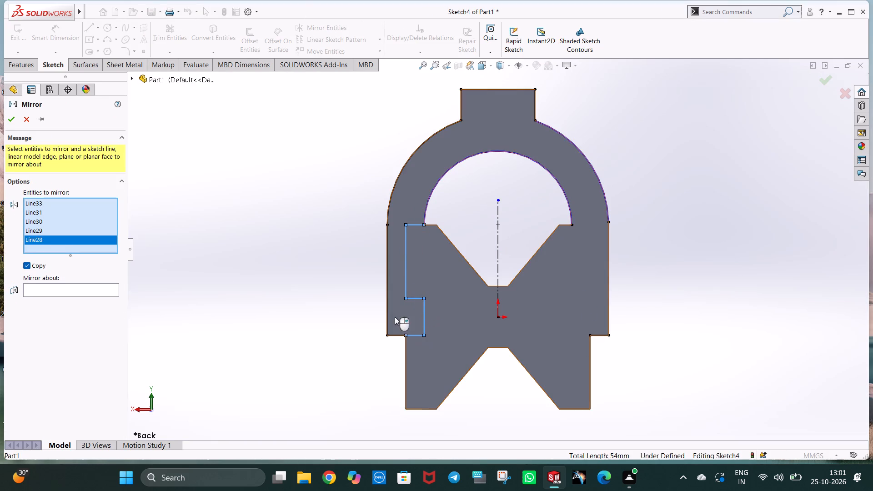
click(95, 288)
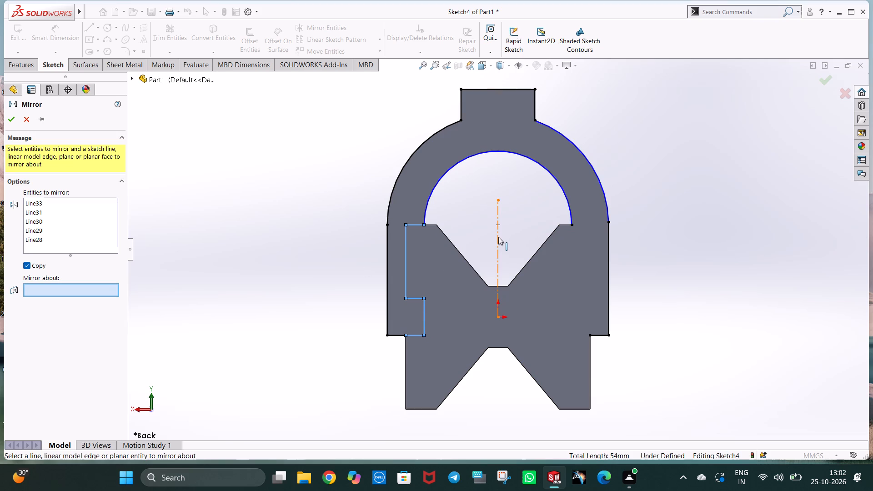
click(498, 237)
right_click(498, 237)
click(705, 246)
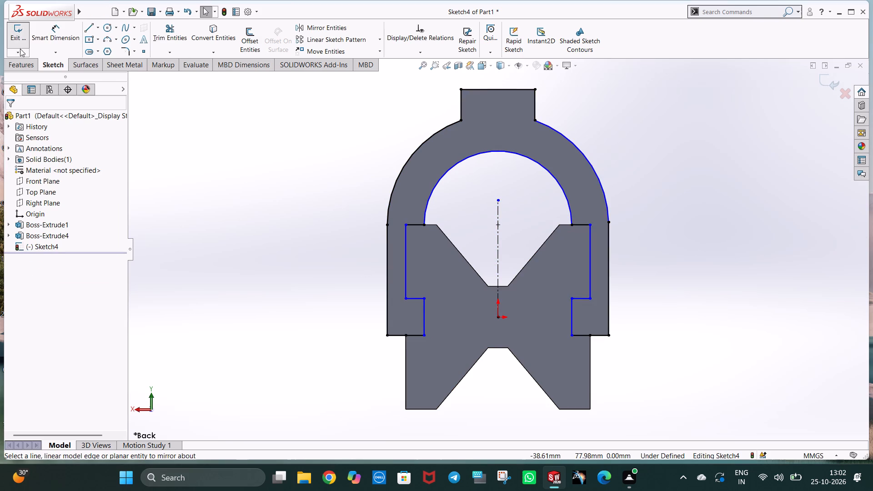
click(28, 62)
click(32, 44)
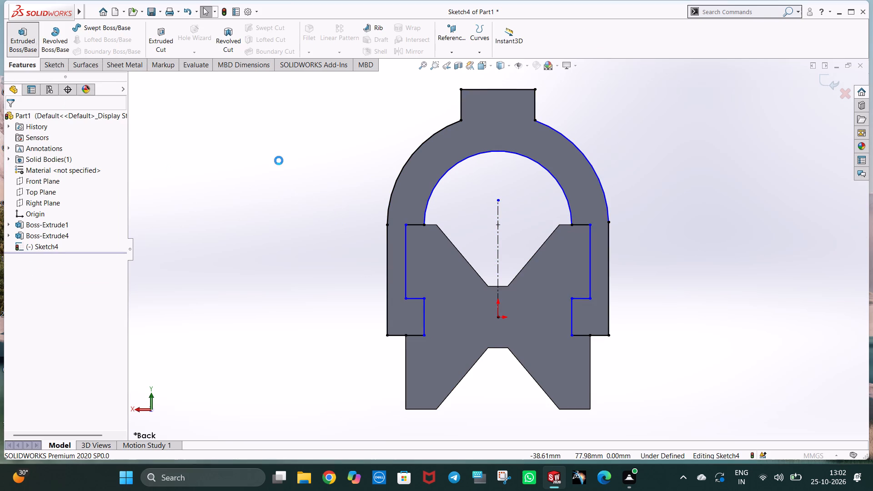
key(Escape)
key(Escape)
Extrude-cut the clamp profile as a Blind cut 20 mm deep from the sketch plane.
click(164, 46)
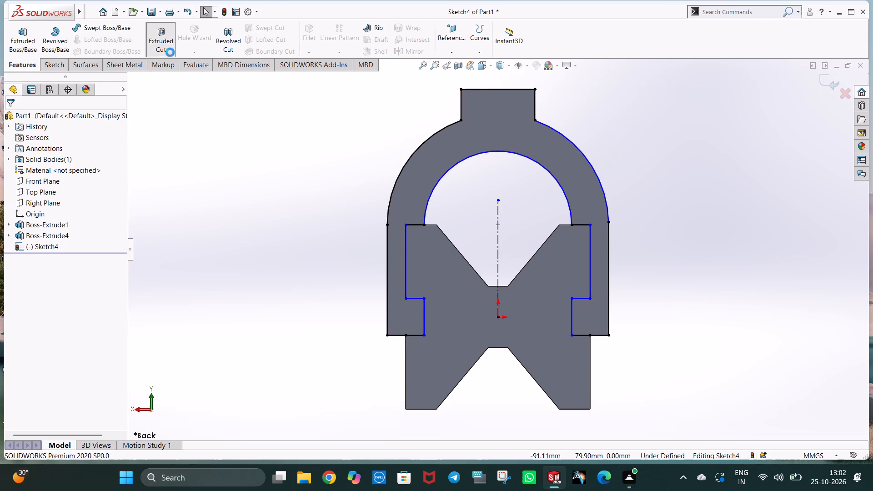
middle_drag(419, 349, 439, 347)
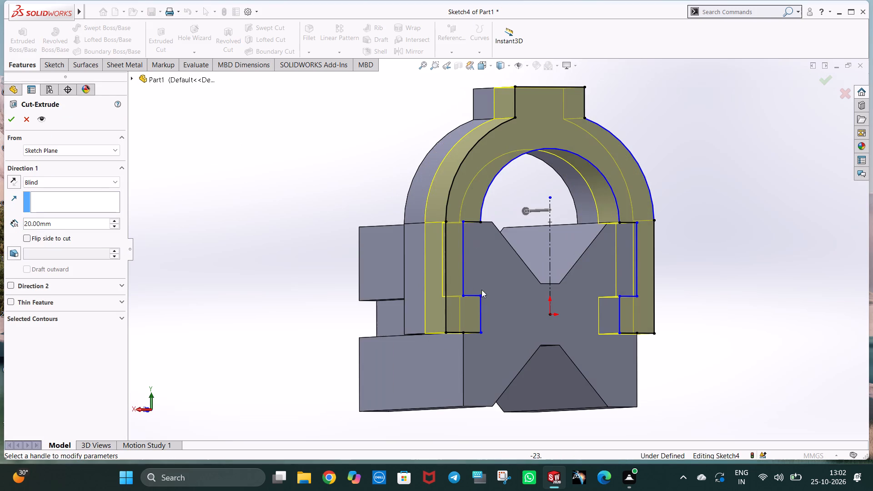
middle_drag(482, 291, 519, 296)
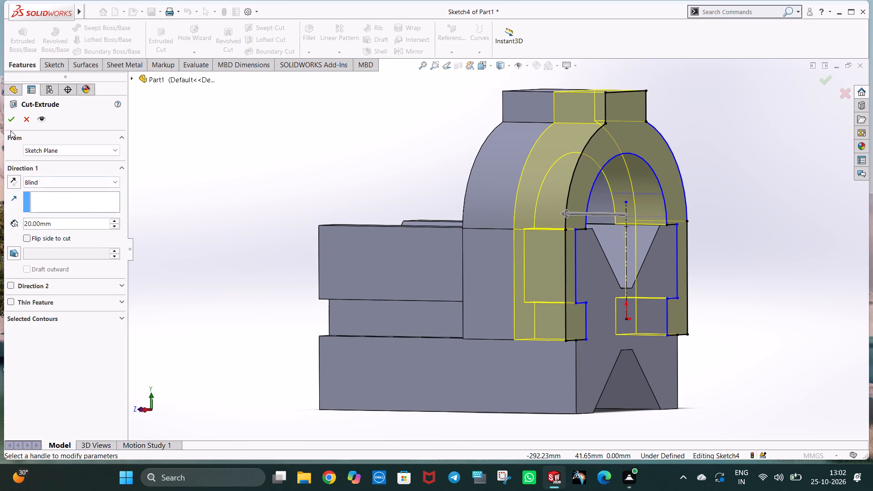
click(10, 123)
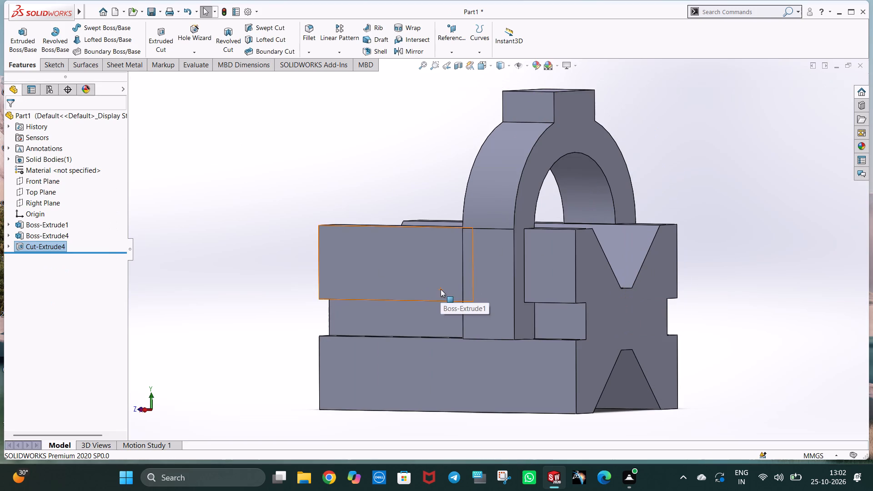
key(ctrl+8)
key(ctrl+7)
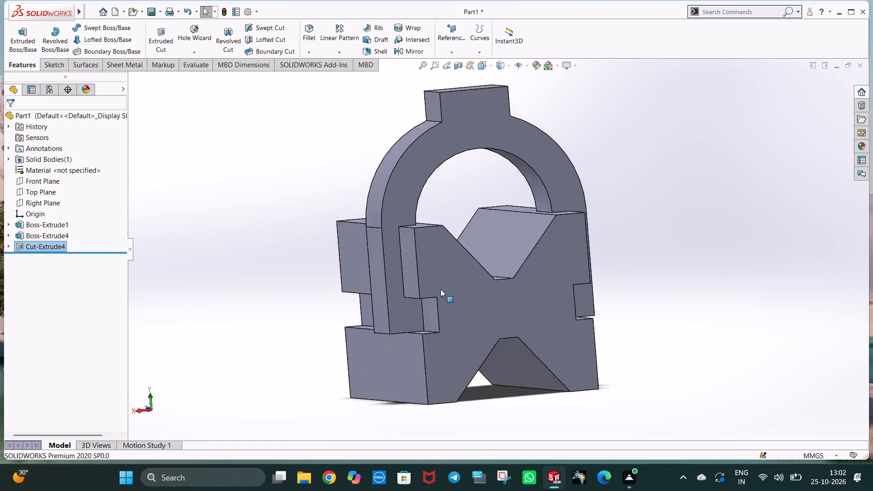
click(711, 270)
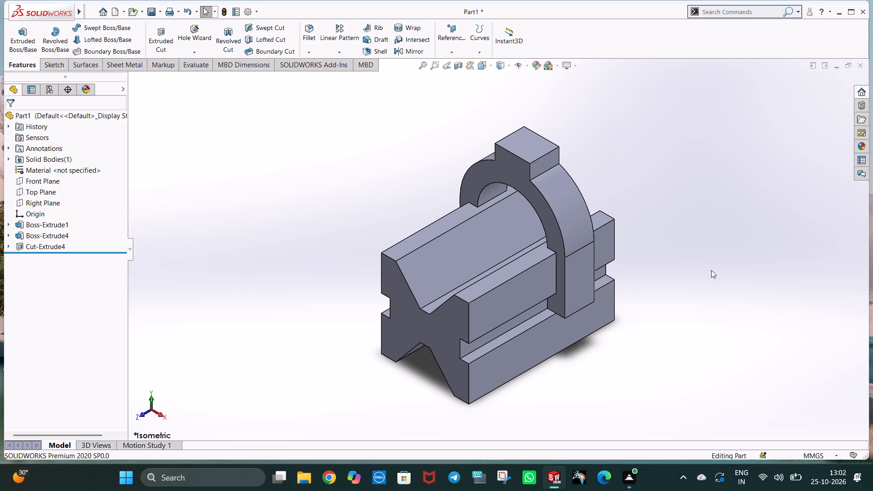
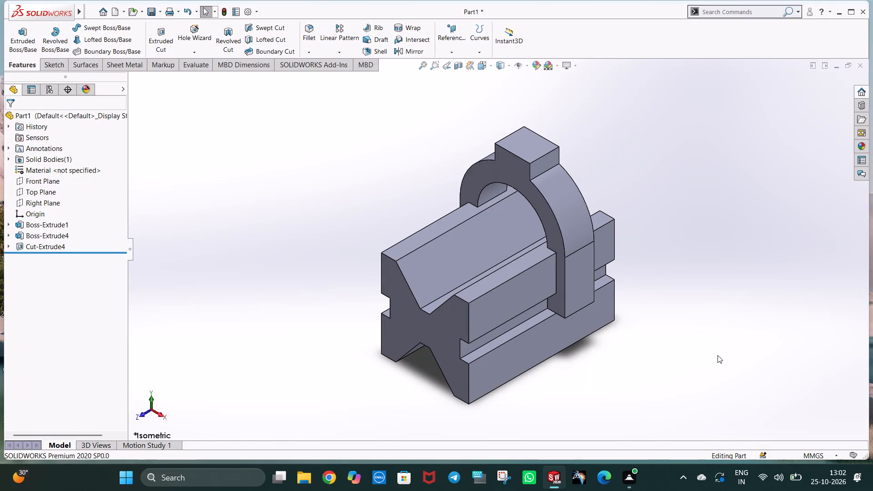
Start a new sketch on the arched clamp's rear face, the one cut by the last extruded cut, and view it face-on.
scroll(625, 421, down, 1)
scroll(615, 399, up, 1)
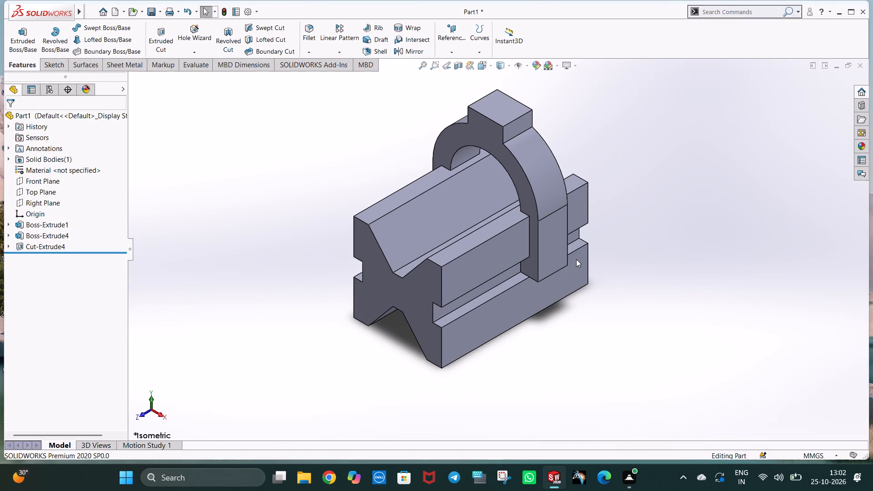
middle_drag(625, 307, 624, 311)
middle_drag(624, 311, 517, 355)
right_click(437, 124)
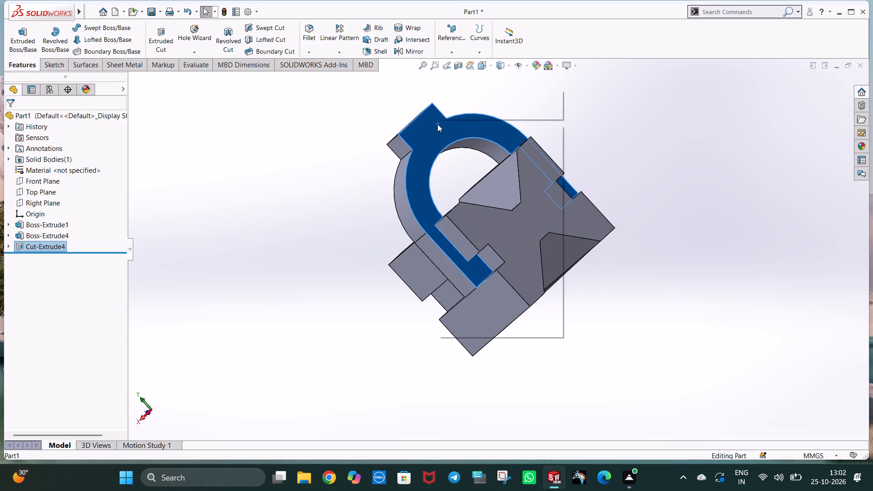
click(455, 111)
key(ctrl+8)
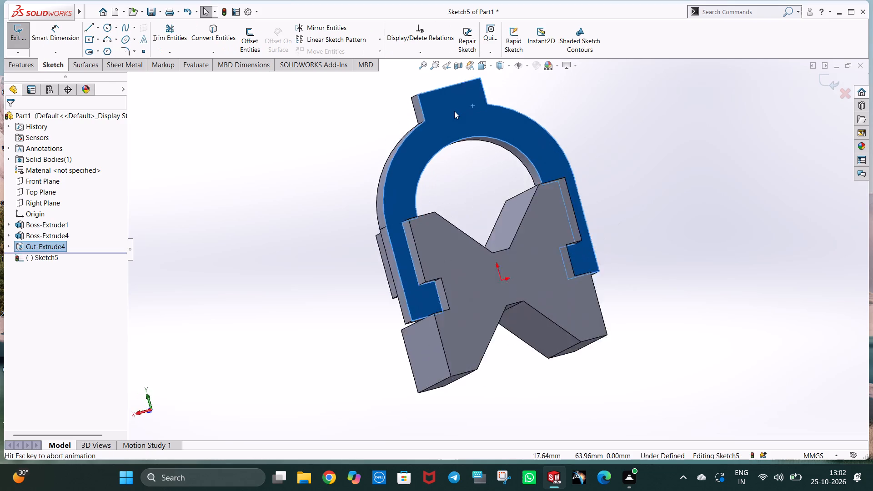
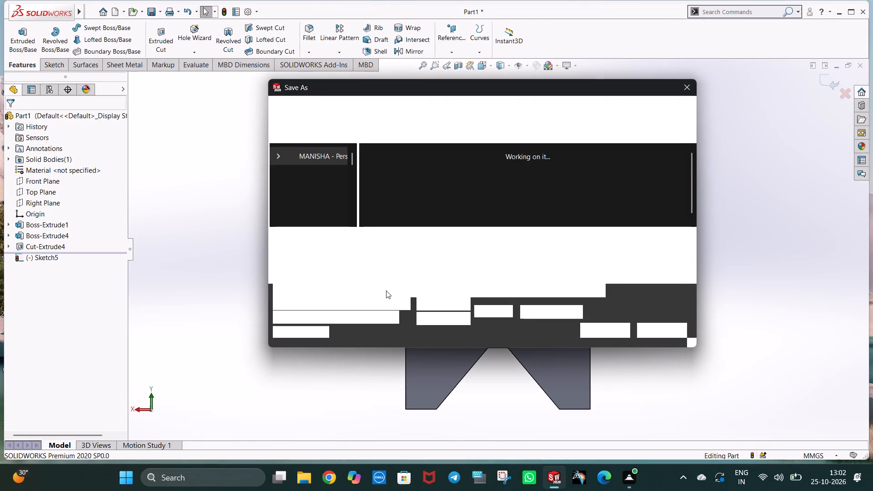
Save the part to the Desktop as V-Block with camp assembly.
key(BackSpace)
key(v)
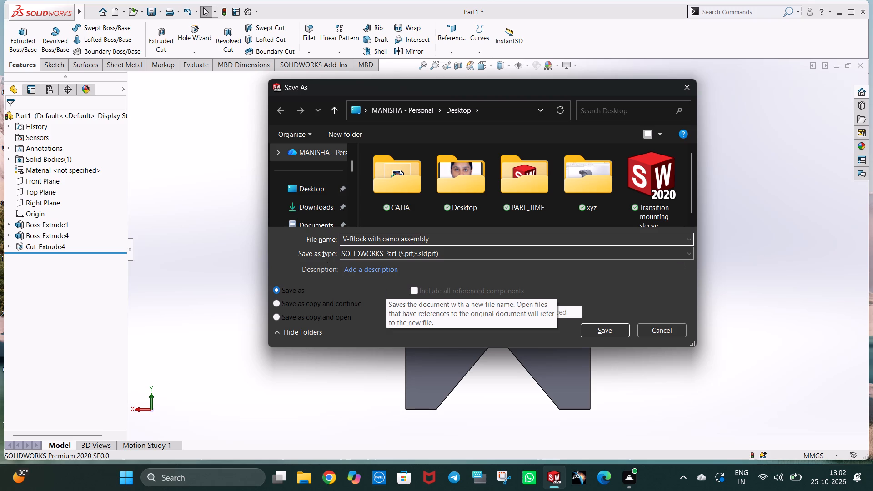
click(298, 187)
click(604, 335)
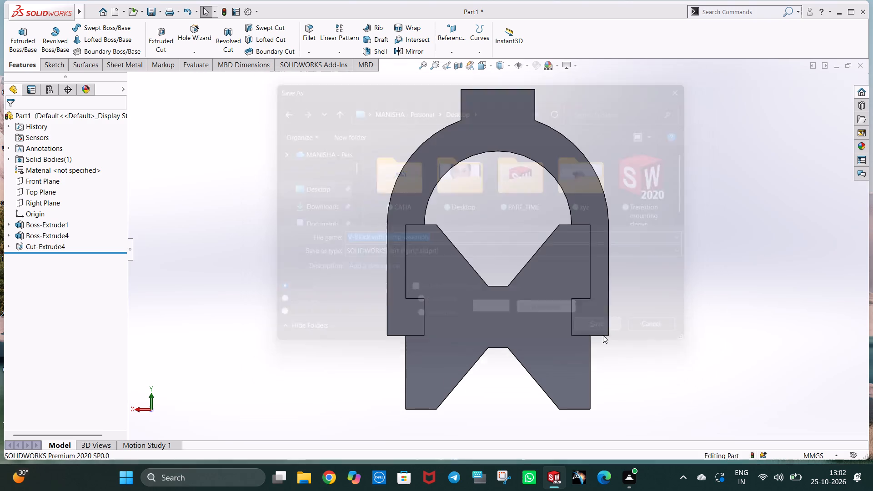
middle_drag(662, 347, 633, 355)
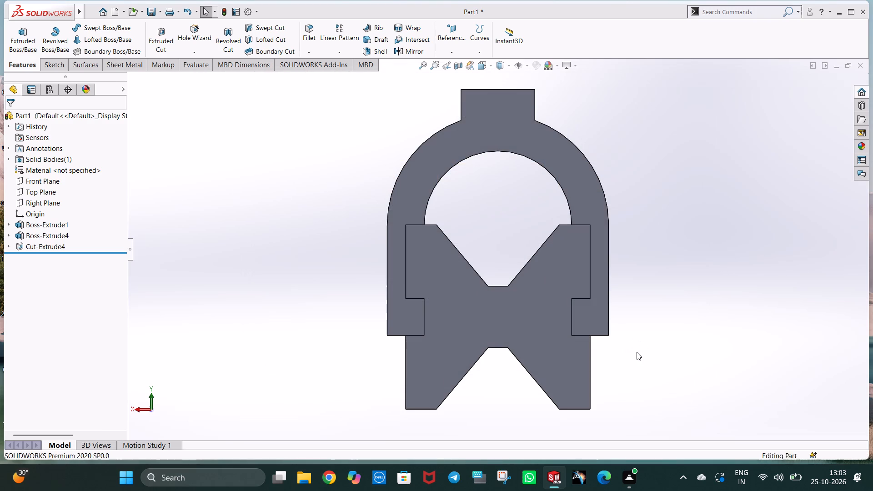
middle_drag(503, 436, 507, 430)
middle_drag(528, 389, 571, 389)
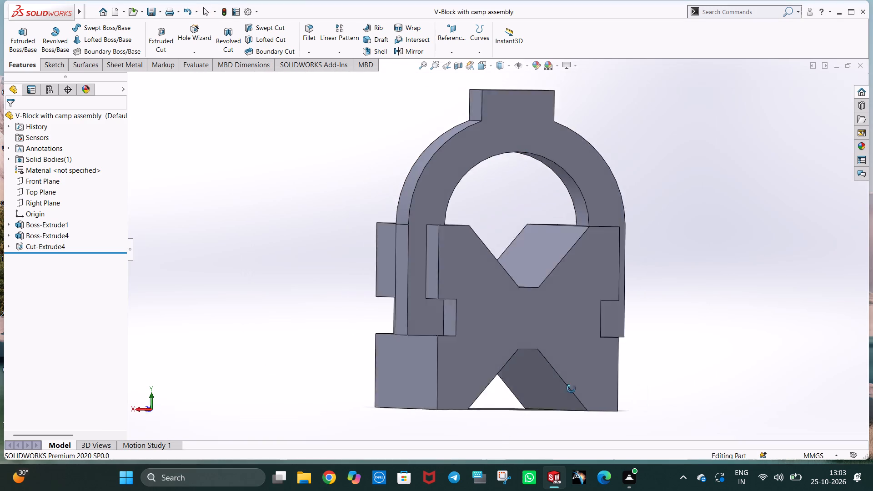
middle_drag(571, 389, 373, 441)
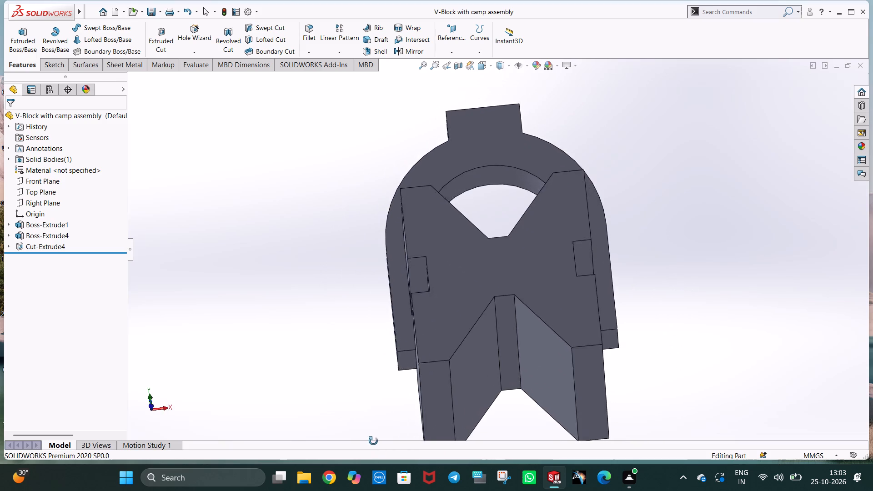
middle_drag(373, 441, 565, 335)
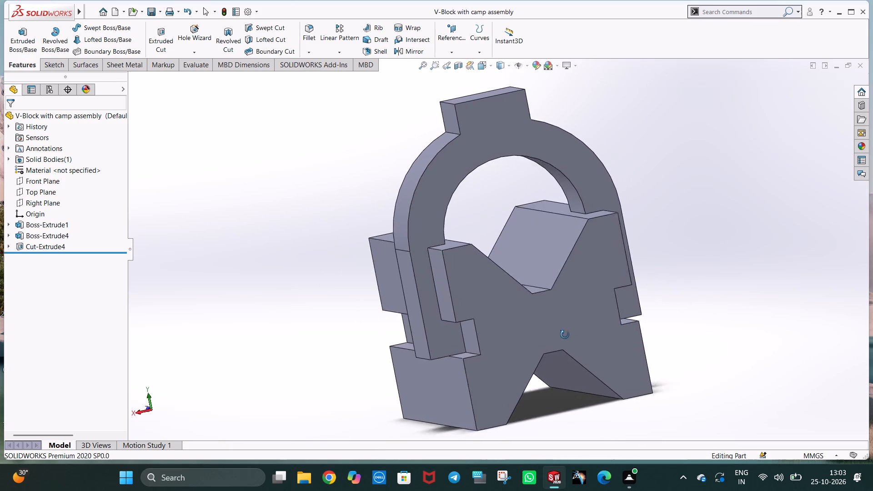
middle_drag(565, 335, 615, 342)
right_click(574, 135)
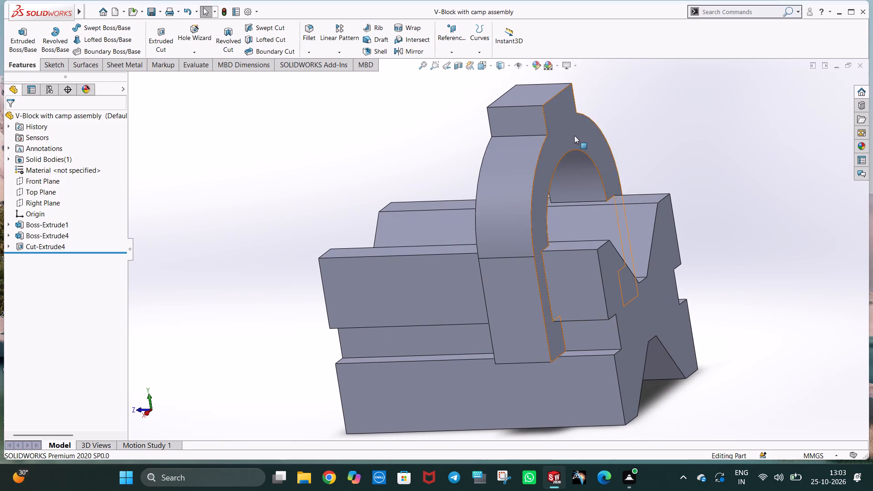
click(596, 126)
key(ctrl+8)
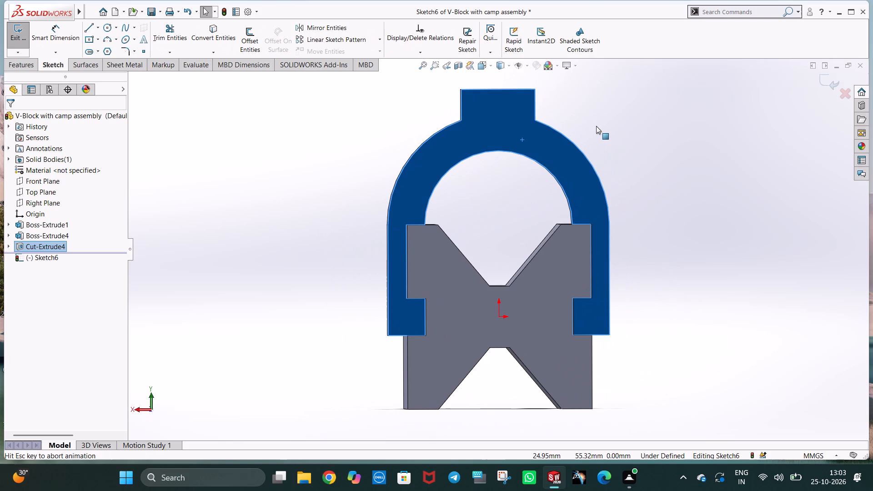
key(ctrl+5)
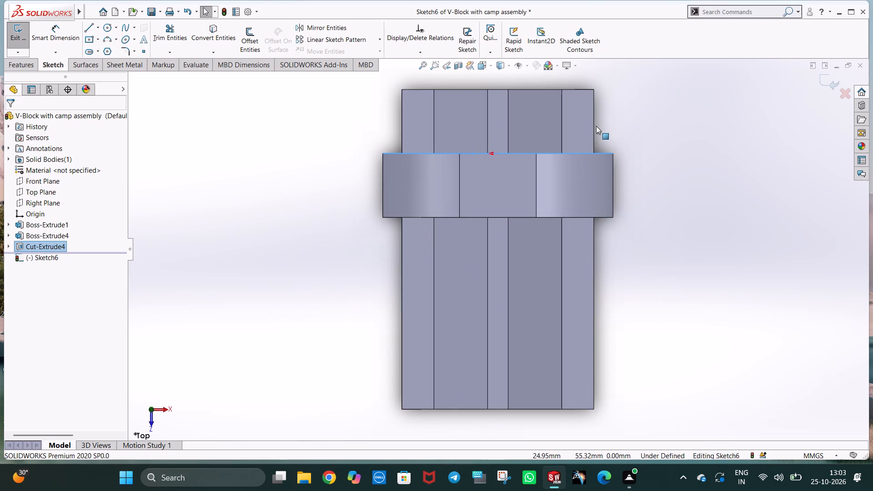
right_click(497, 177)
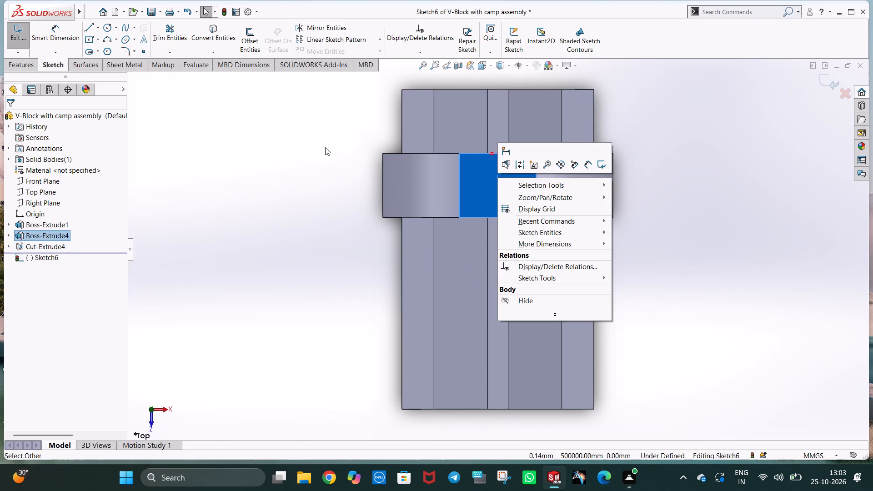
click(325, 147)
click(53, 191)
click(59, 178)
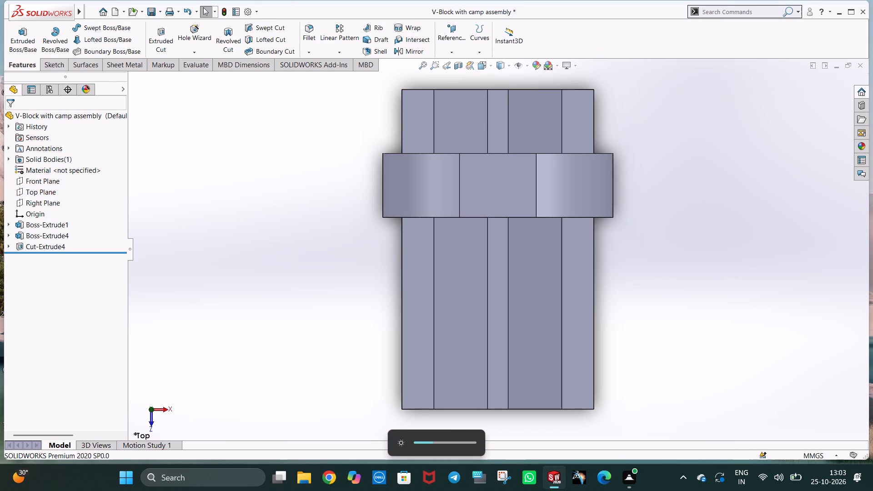
Start a sketch on the top face of the clamp's rectangular lug and draw a centred circle of radius 6 mm.
right_click(490, 176)
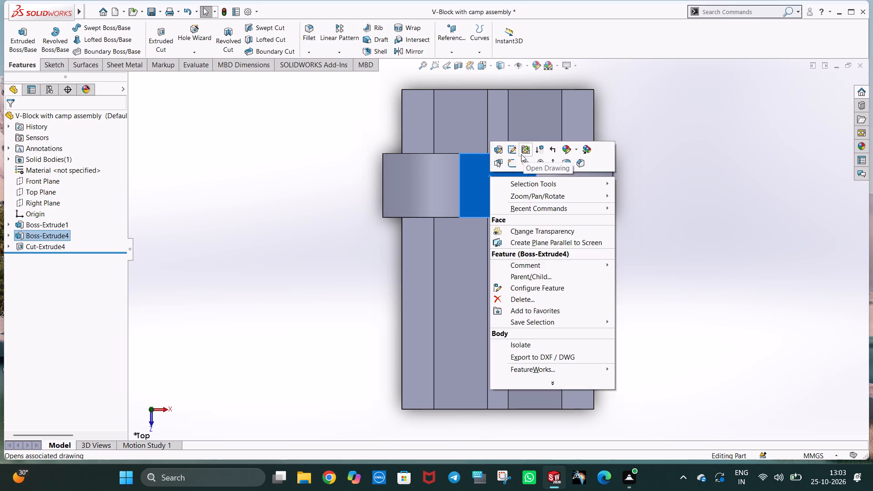
click(512, 160)
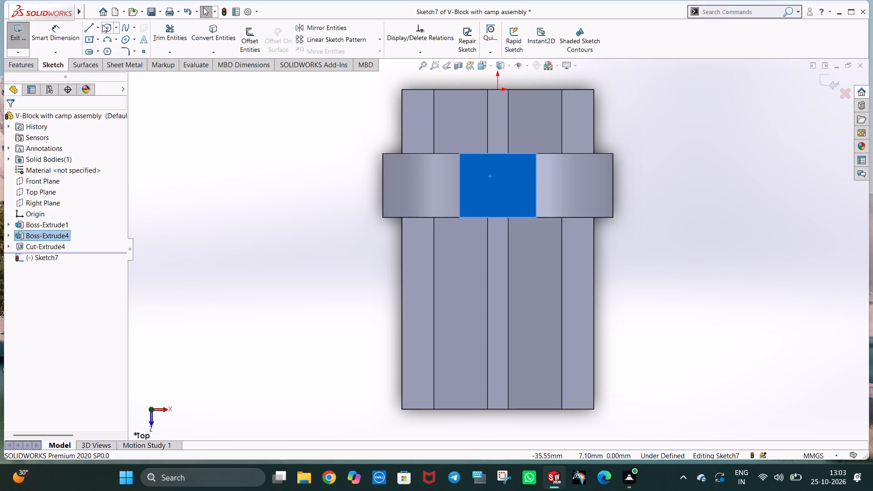
click(102, 25)
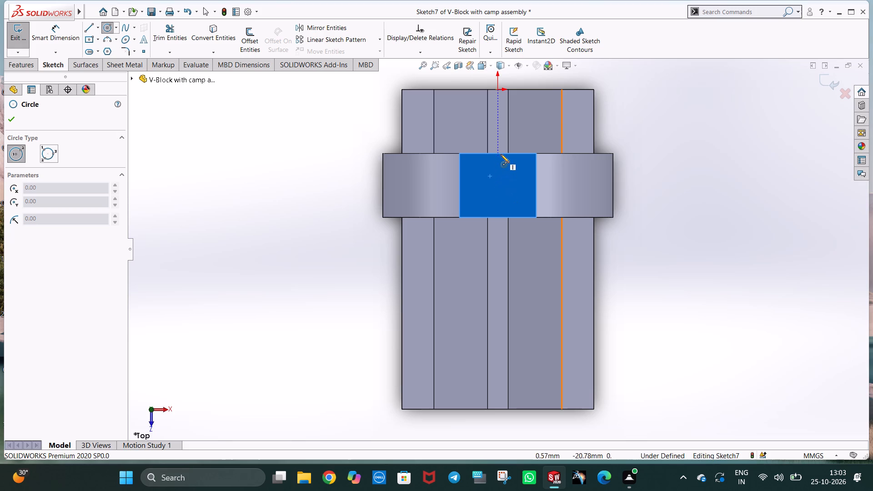
middle_drag(609, 225, 579, 228)
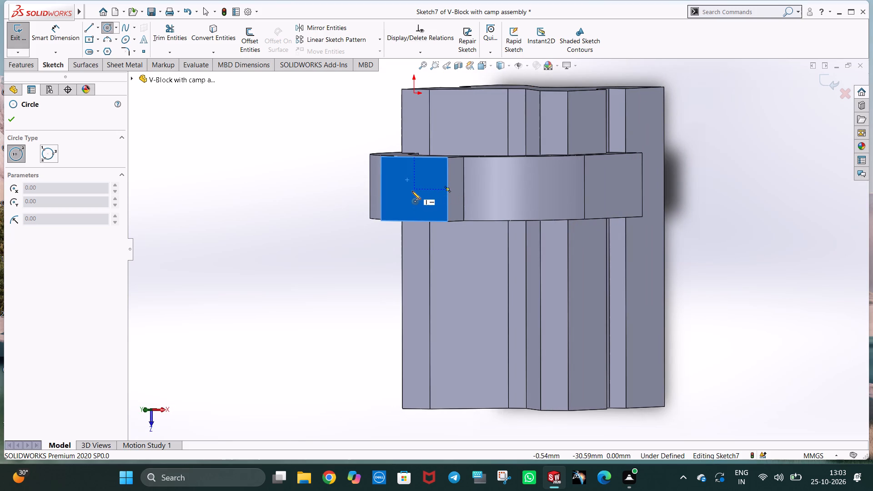
key(ctrl+5)
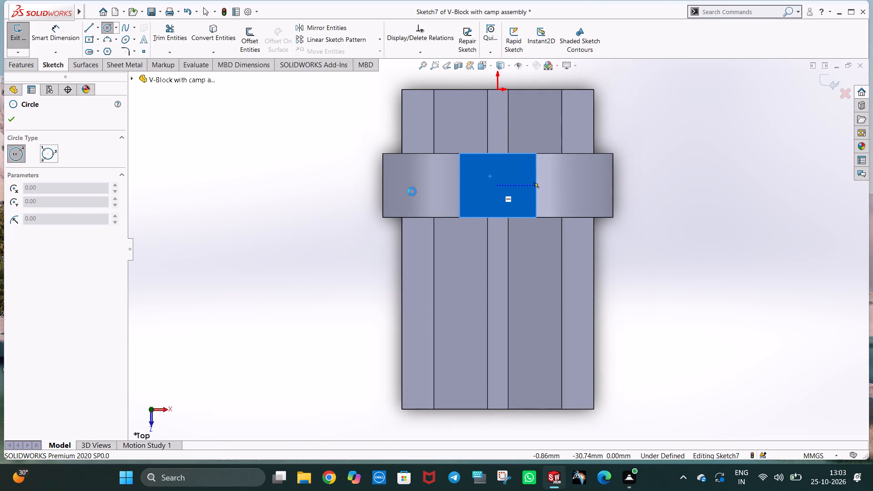
click(499, 186)
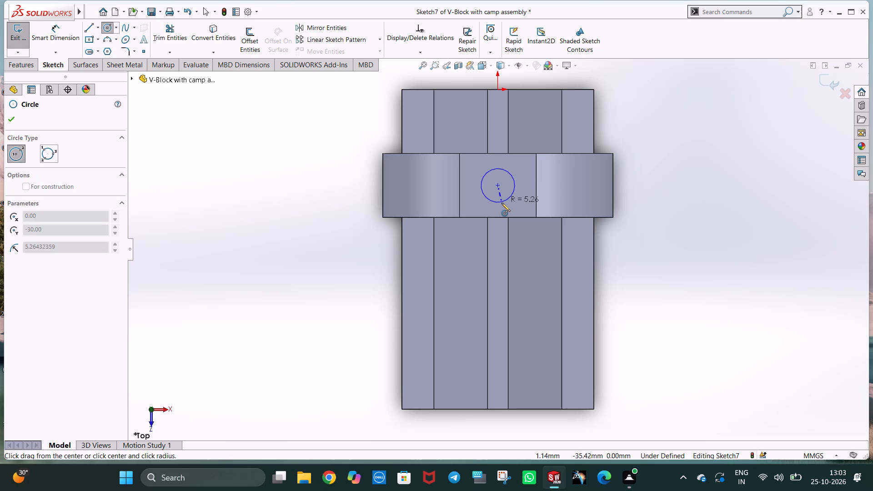
click(502, 203)
key(6)
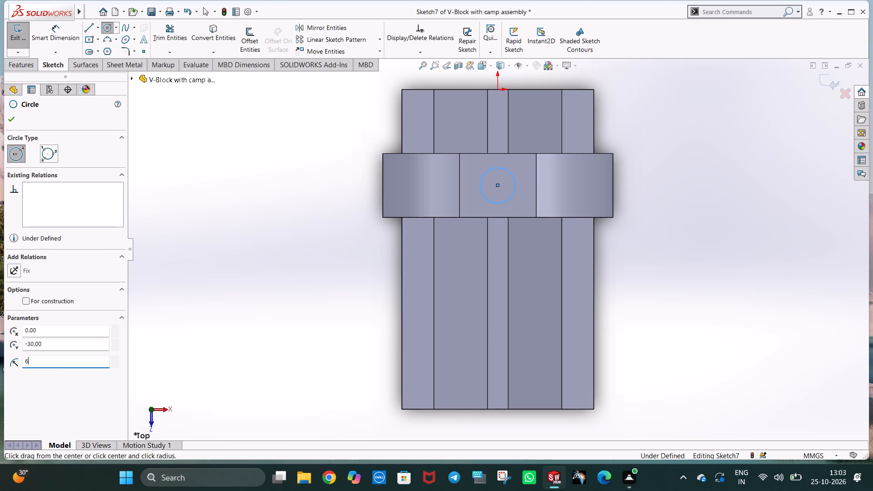
key(Return)
key(Escape)
click(620, 231)
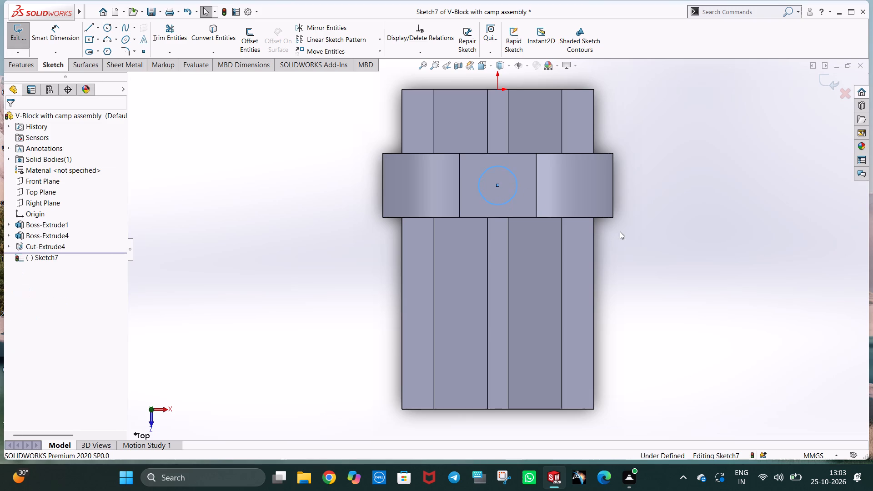
Extrude the circle upward from the clamp's lug as a 40 mm blind boss merged with the body.
scroll(559, 185, up, 1)
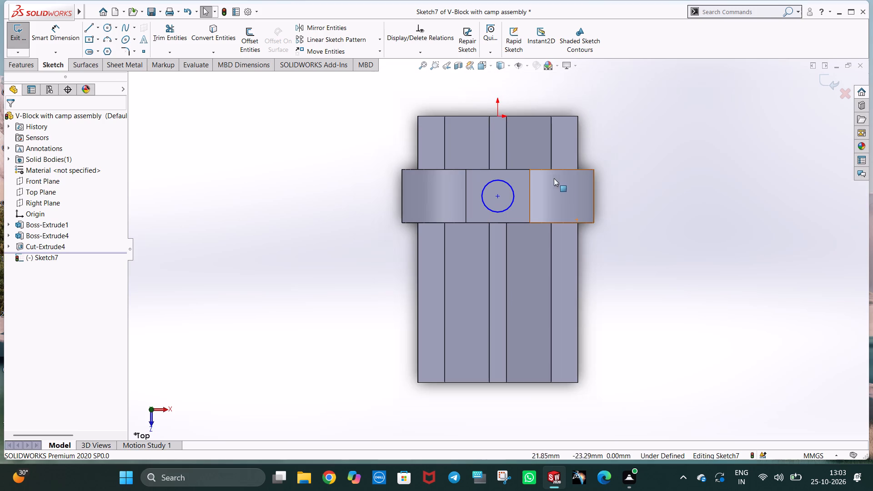
scroll(514, 177, down, 1)
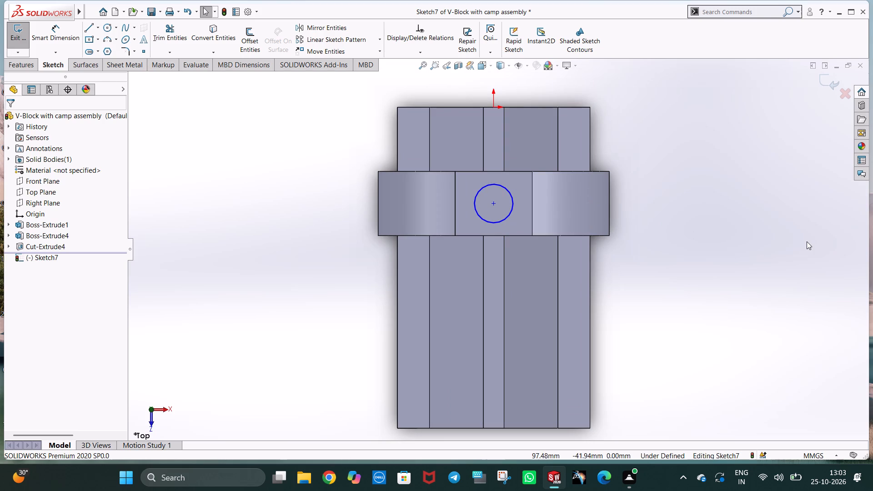
click(30, 68)
click(22, 44)
middle_drag(636, 307, 623, 215)
drag(63, 214, 57, 215)
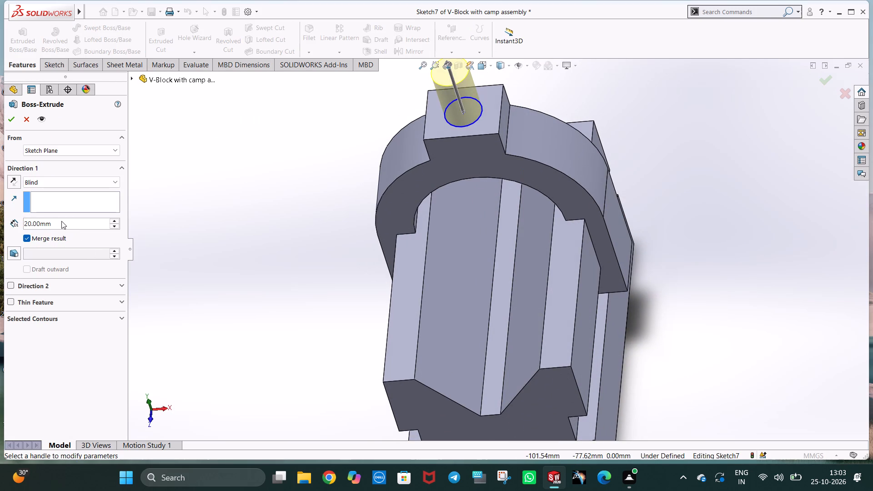
drag(61, 221, 40, 221)
text(40)
key(Return)
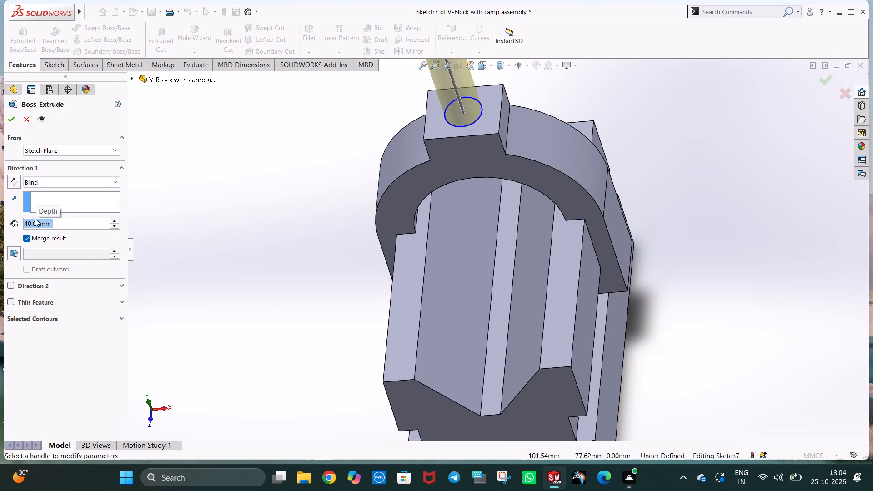
click(7, 117)
click(325, 205)
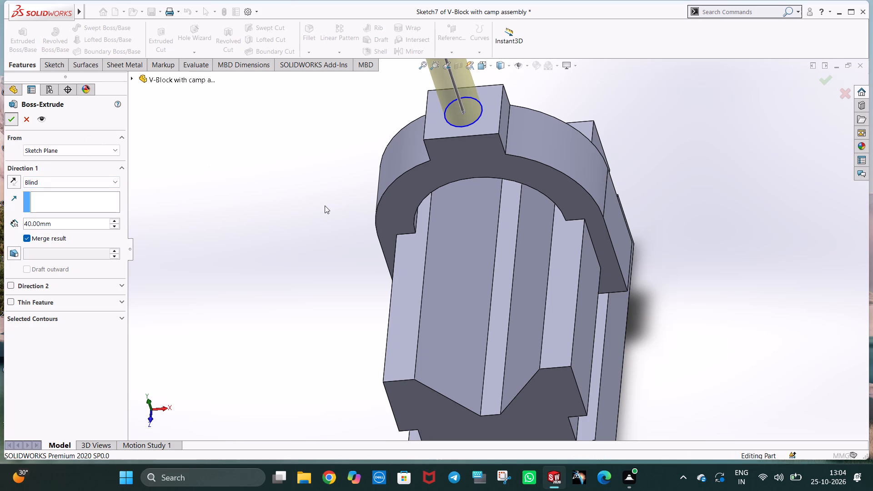
Start a sketch on the top end face of the cylindrical pin and draw a concentric circle of radius 12 mm.
scroll(379, 225, up, 2)
middle_drag(465, 141, 467, 188)
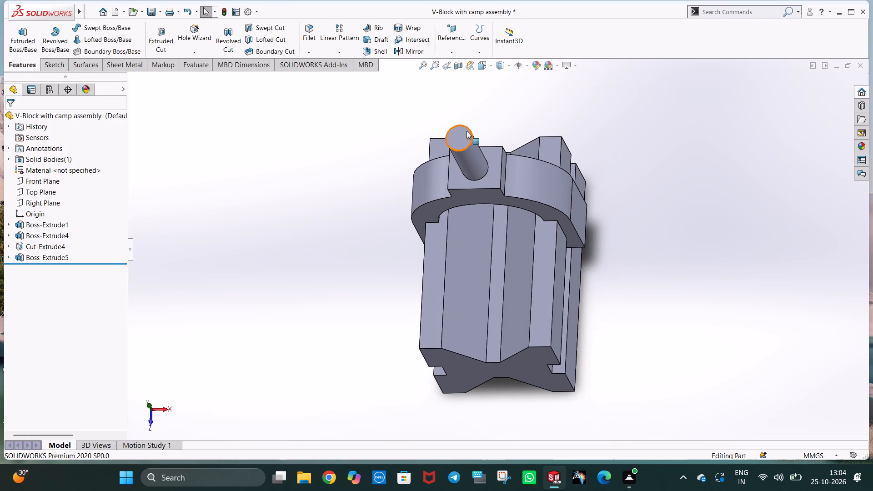
right_click(467, 131)
click(489, 119)
key(ctrl+8)
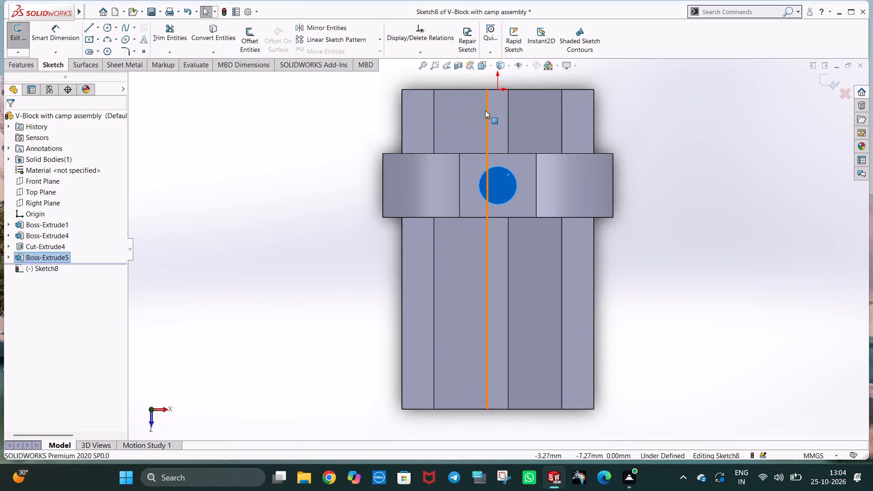
click(110, 29)
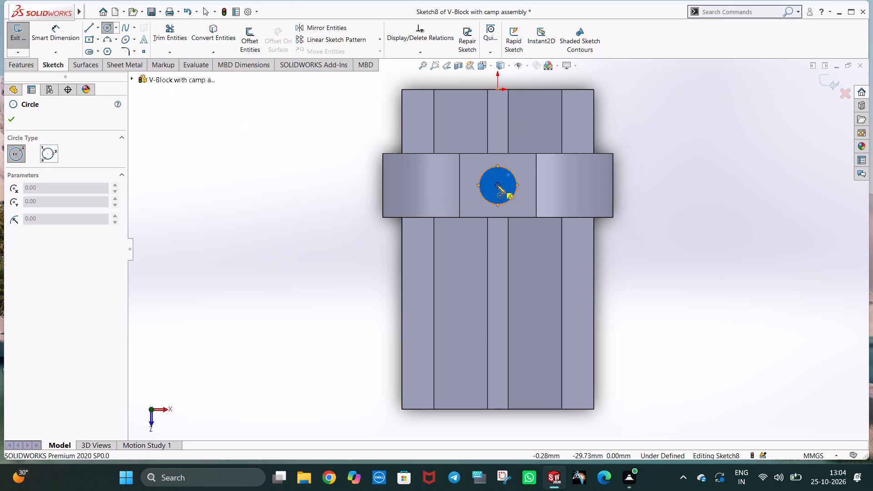
click(498, 186)
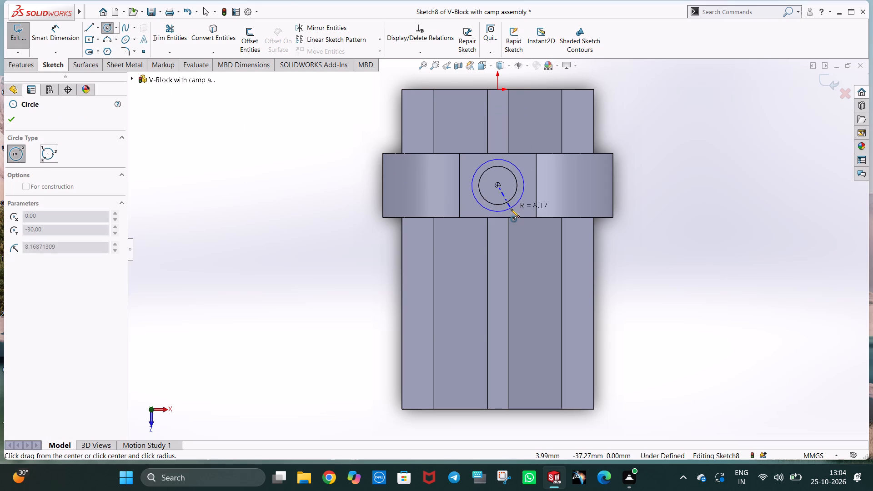
click(511, 209)
text(12)
key(Return)
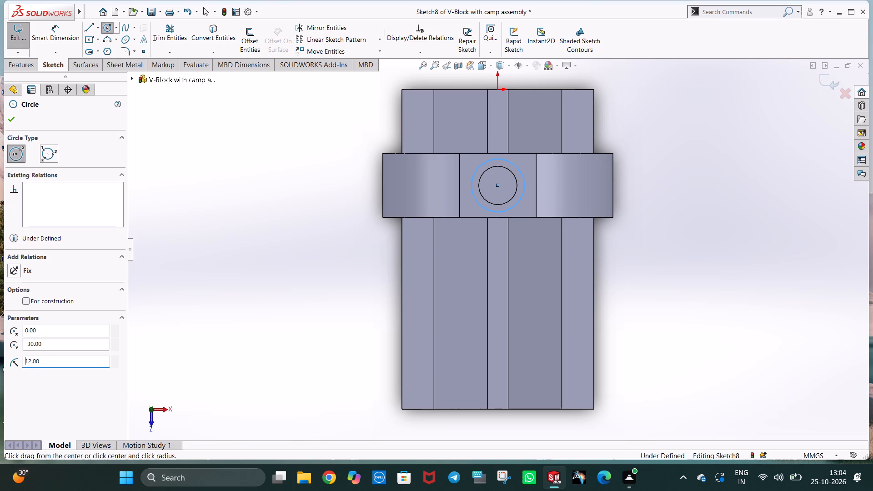
key(Escape)
key(Escape)
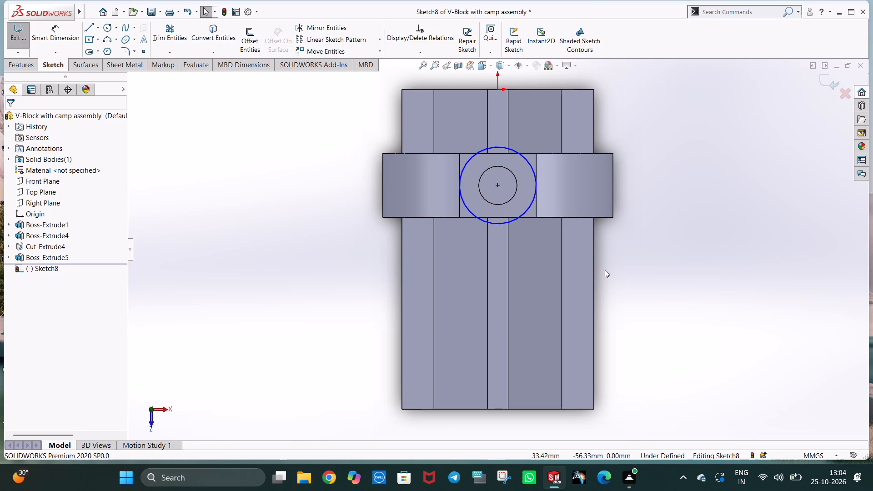
click(617, 268)
Extrude the larger circle 20 mm as a blind boss to form the screw head, and show the model in isometric view.
middle_drag(645, 277, 646, 261)
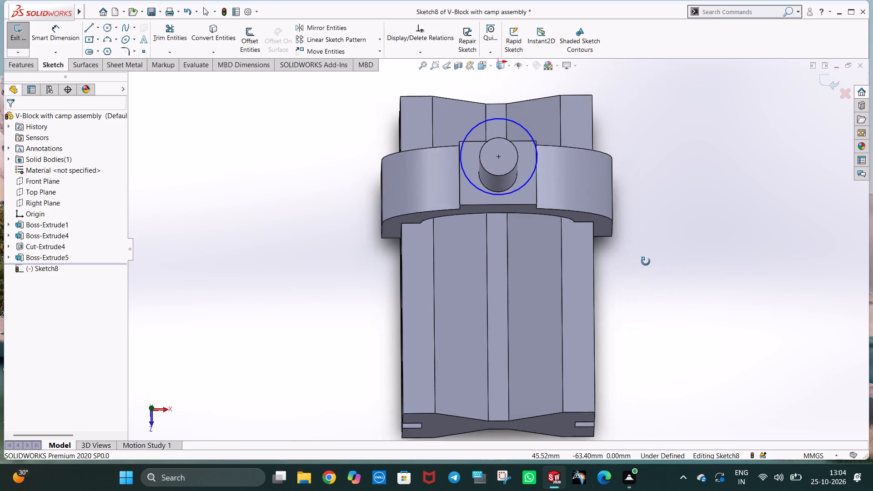
middle_drag(646, 261, 646, 265)
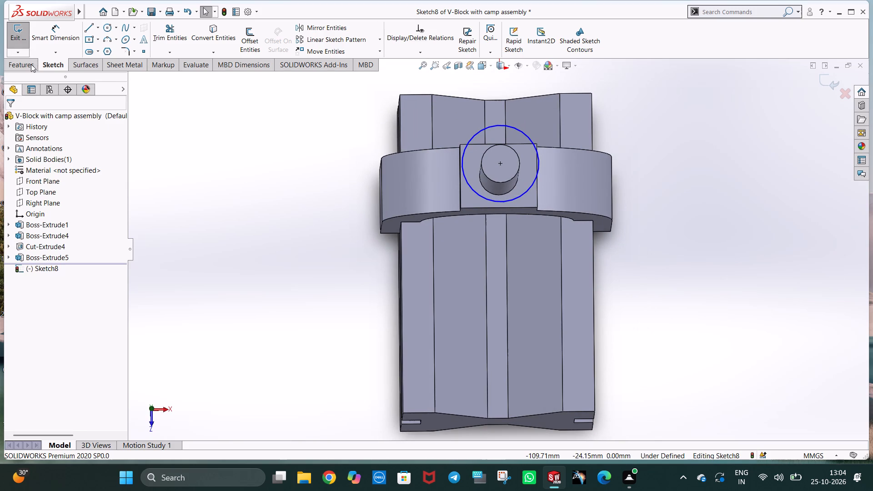
click(31, 64)
click(29, 43)
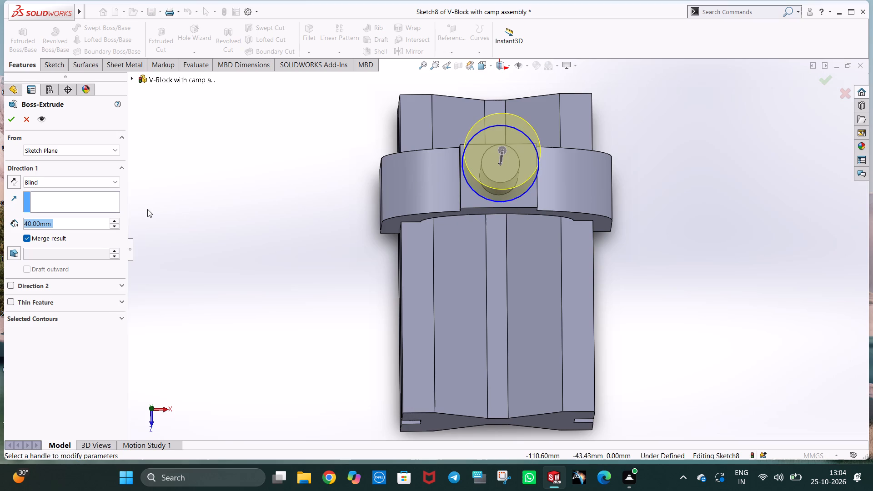
text(20)
key(Return)
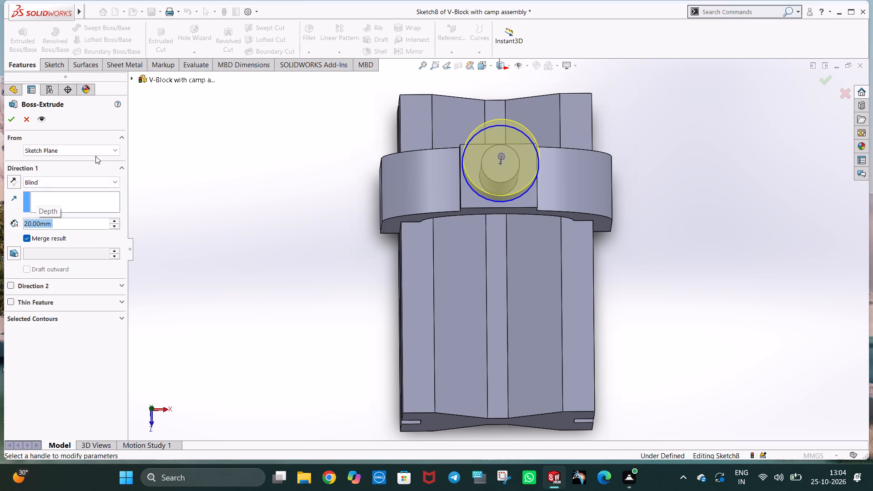
click(9, 120)
key(ctrl+7)
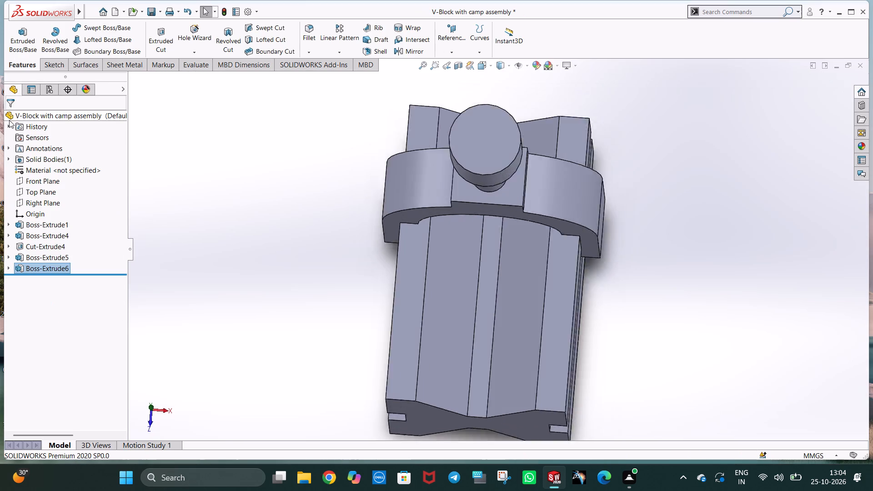
Start a sketch on the Right Plane and draw a circle of radius 2.5 mm centred on the screw head.
middle_drag(392, 215, 390, 226)
key(ctrl+5)
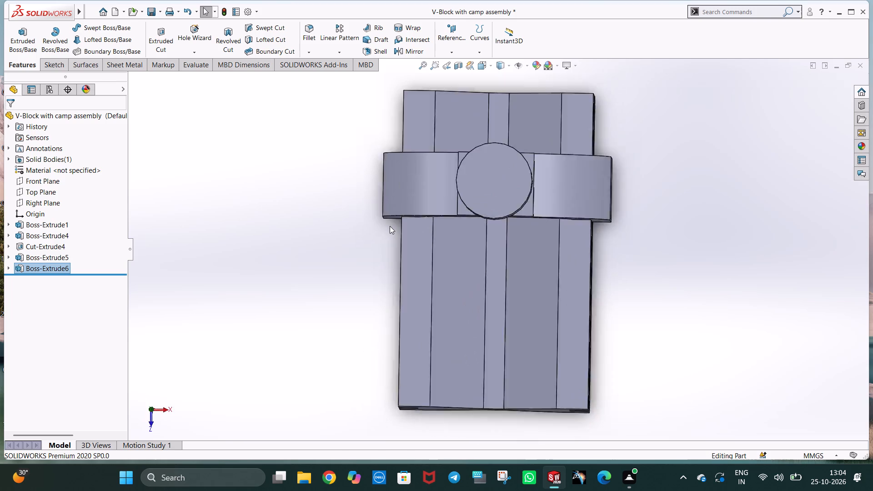
key(ctrl+4)
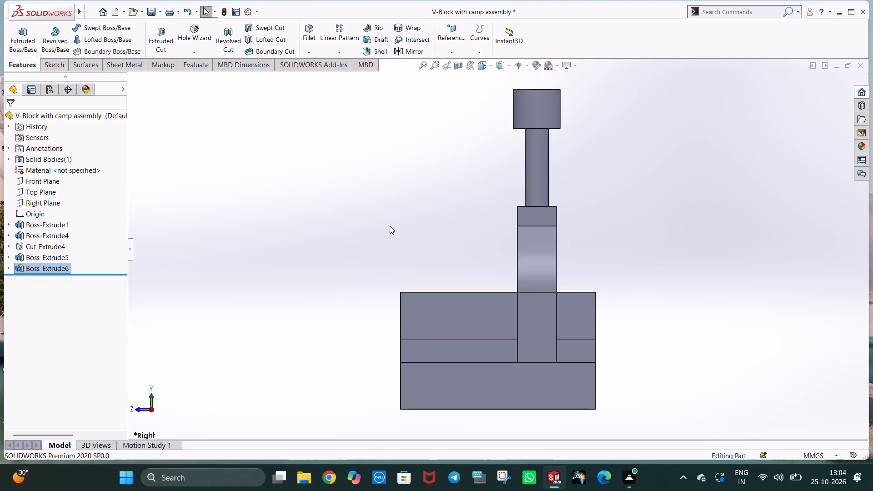
right_click(539, 111)
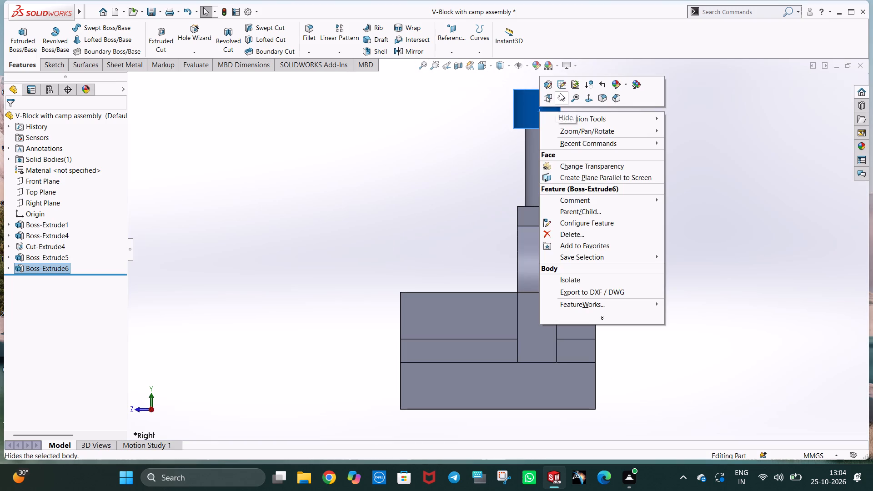
click(318, 124)
click(41, 201)
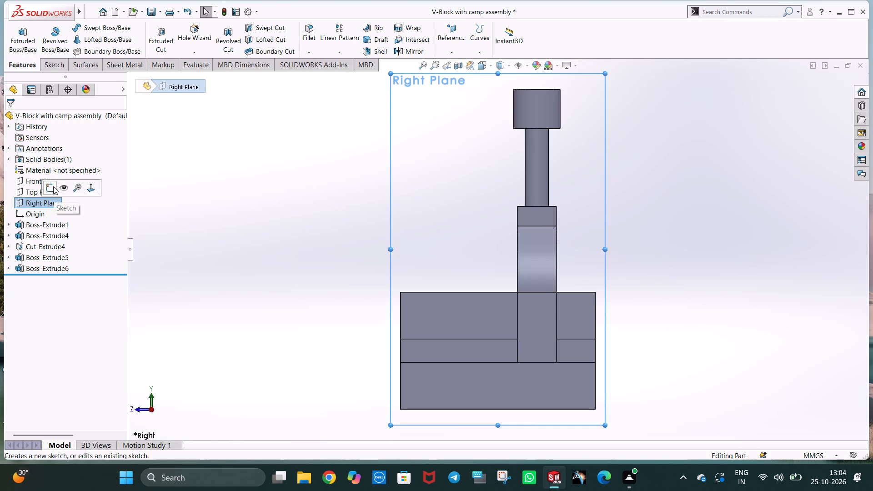
click(53, 186)
click(542, 115)
right_click(542, 115)
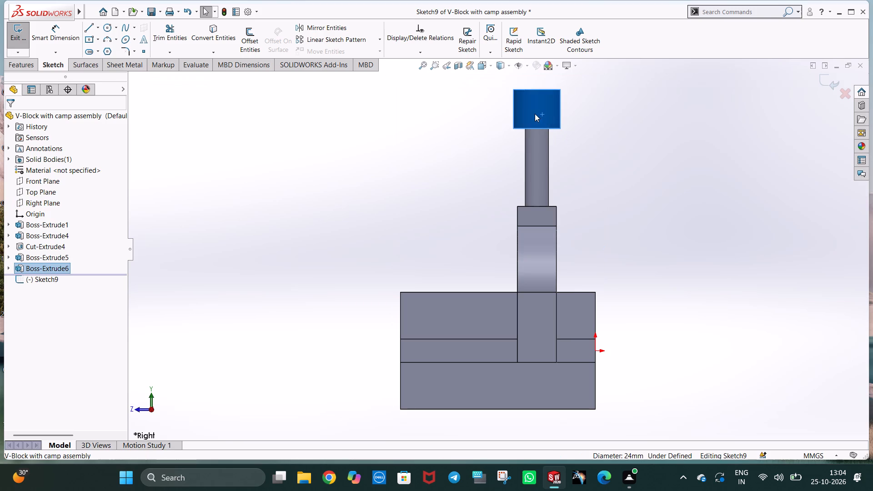
click(467, 110)
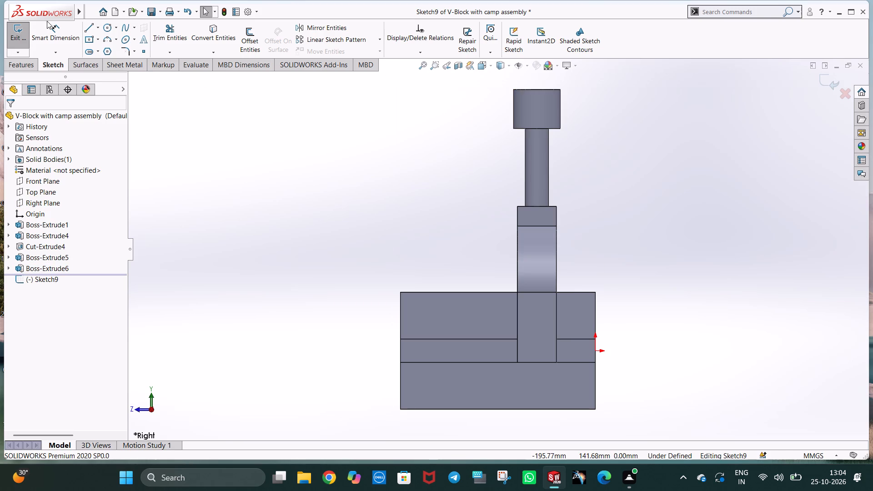
click(112, 28)
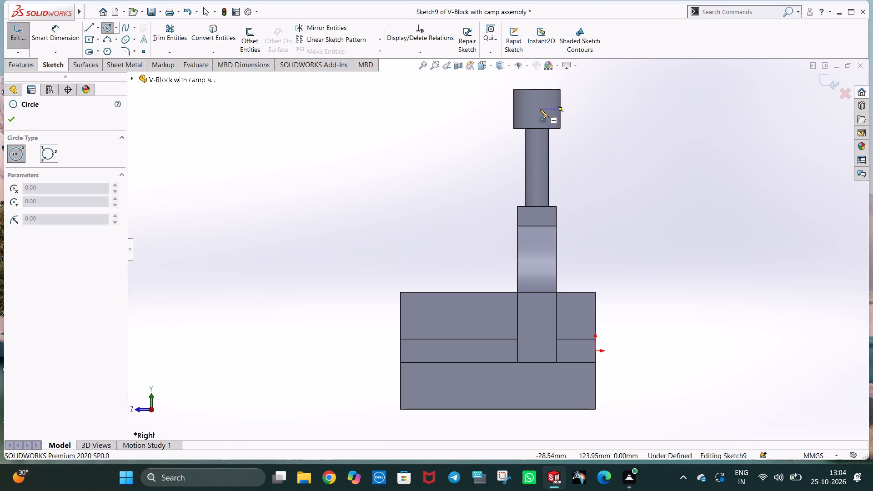
click(537, 110)
click(540, 117)
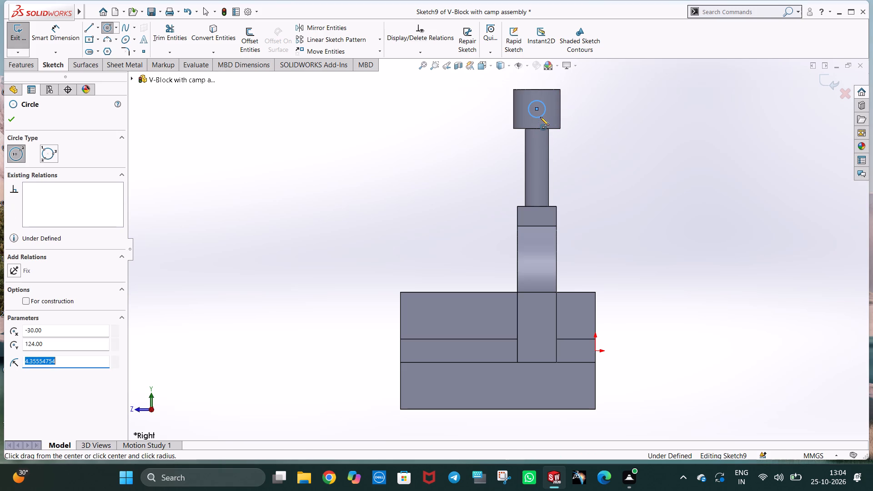
text(2.5)
key(Return)
key(Escape)
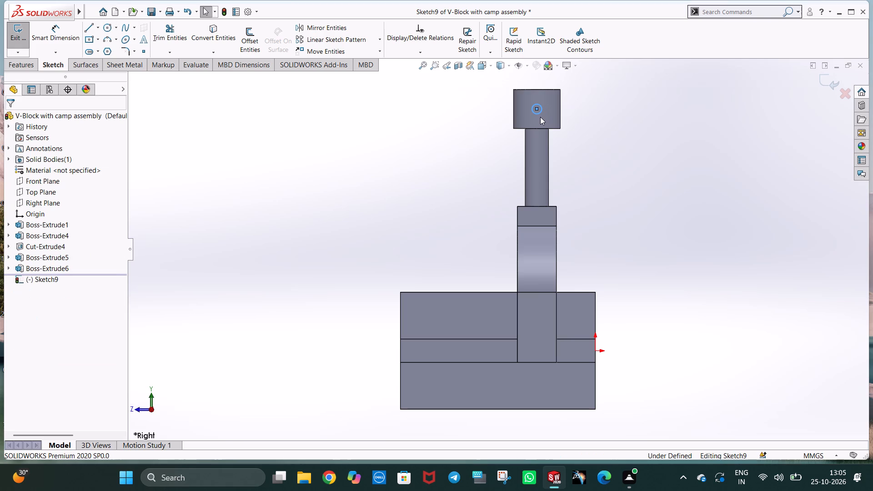
click(613, 131)
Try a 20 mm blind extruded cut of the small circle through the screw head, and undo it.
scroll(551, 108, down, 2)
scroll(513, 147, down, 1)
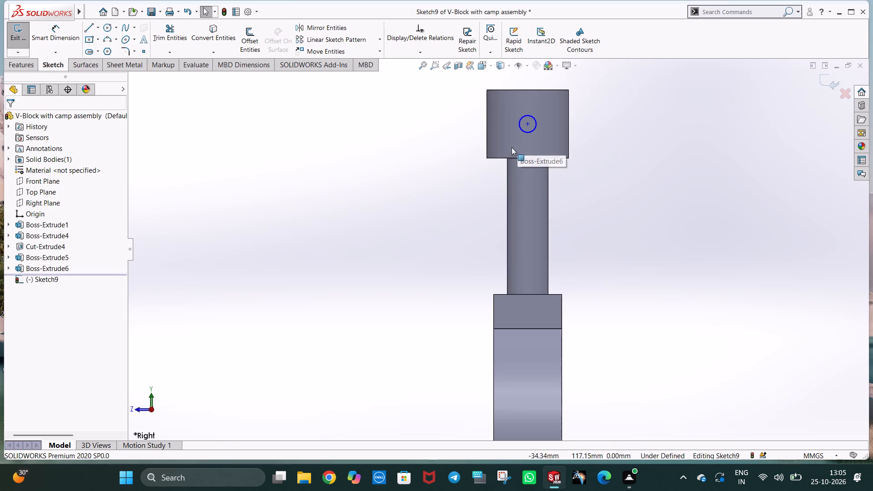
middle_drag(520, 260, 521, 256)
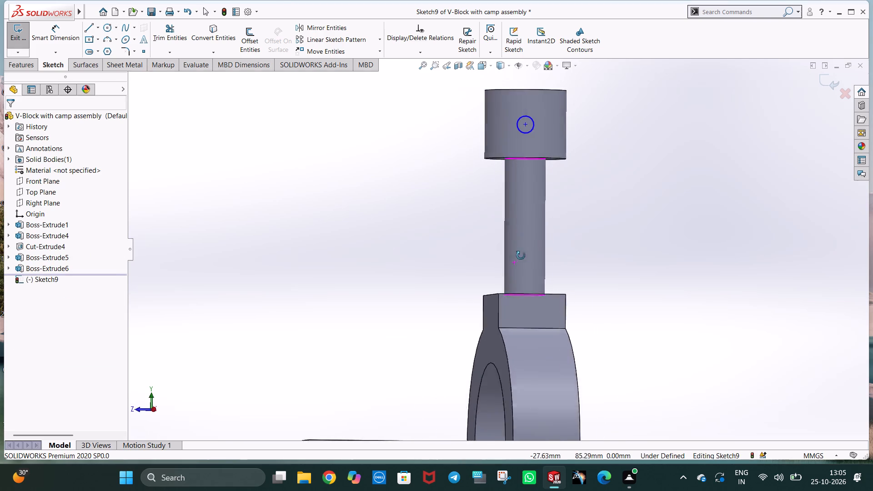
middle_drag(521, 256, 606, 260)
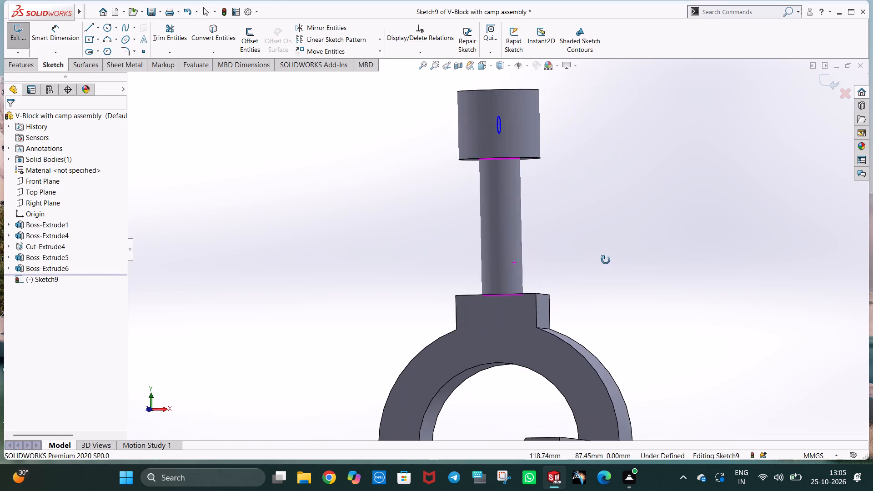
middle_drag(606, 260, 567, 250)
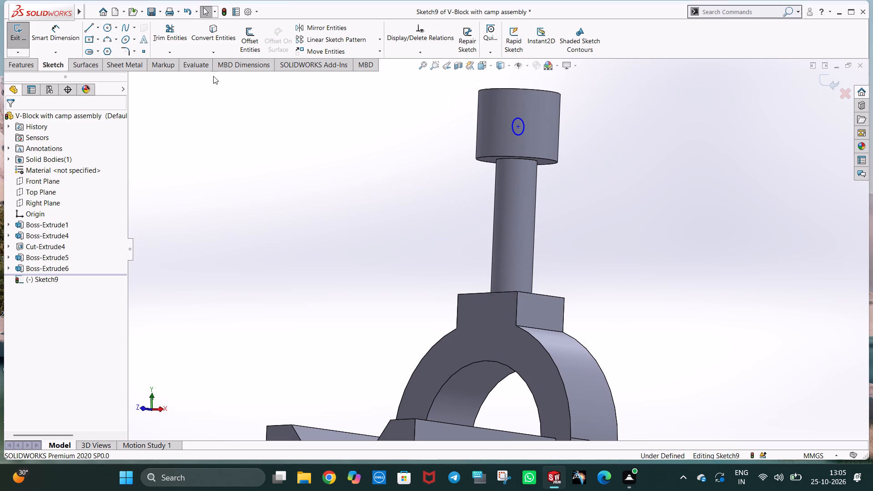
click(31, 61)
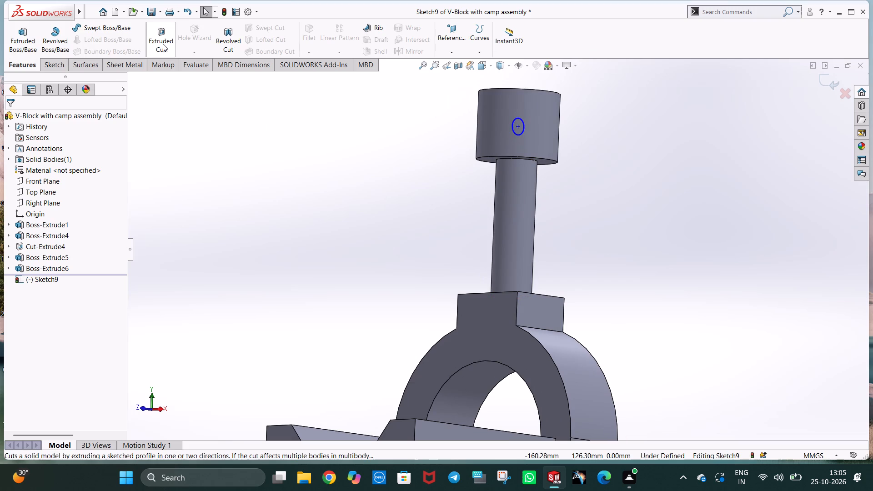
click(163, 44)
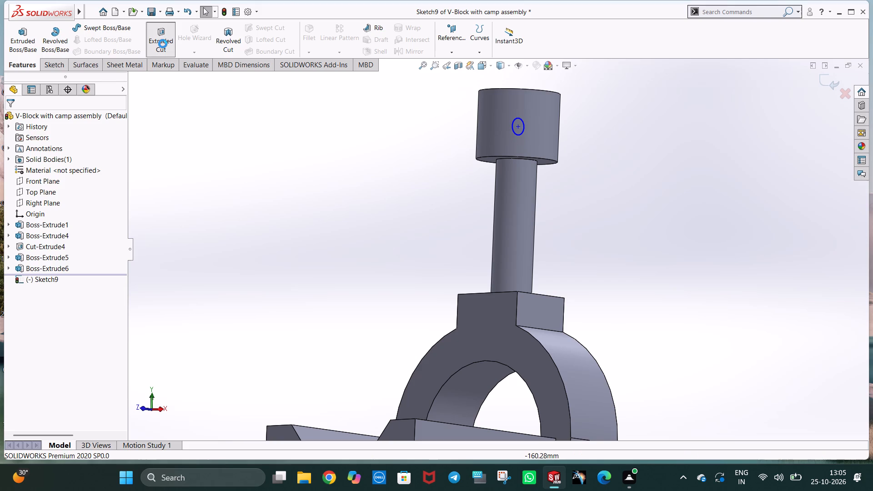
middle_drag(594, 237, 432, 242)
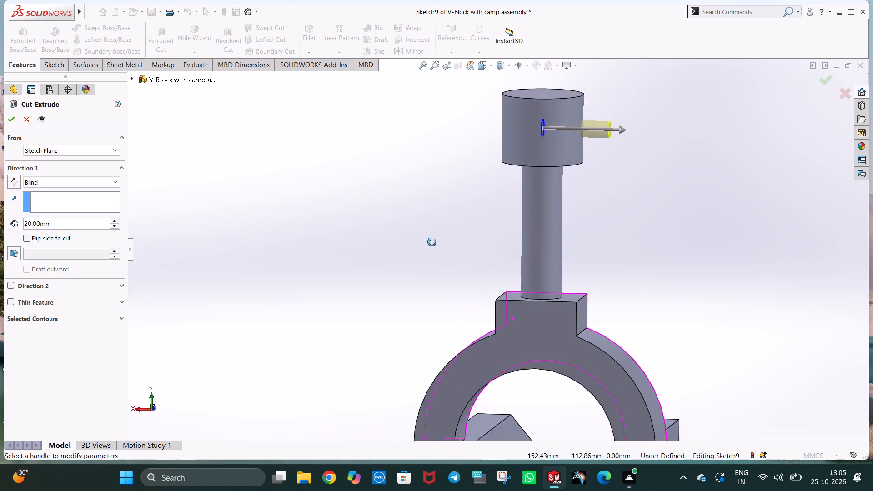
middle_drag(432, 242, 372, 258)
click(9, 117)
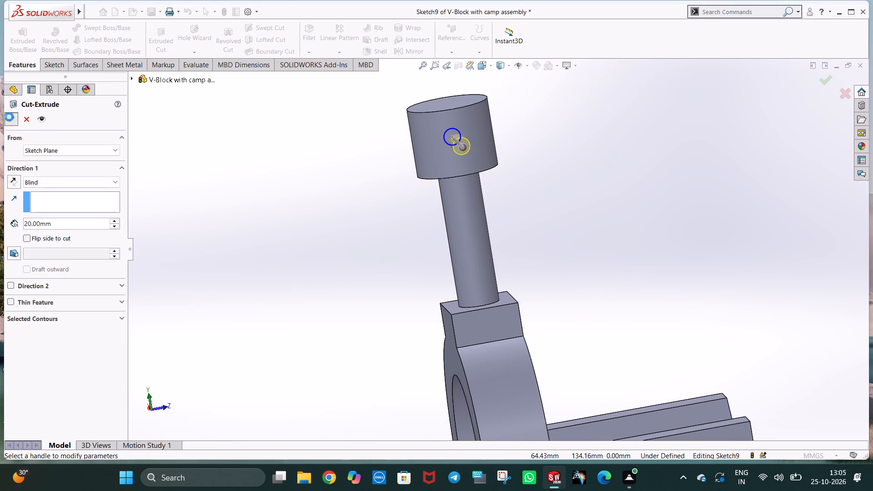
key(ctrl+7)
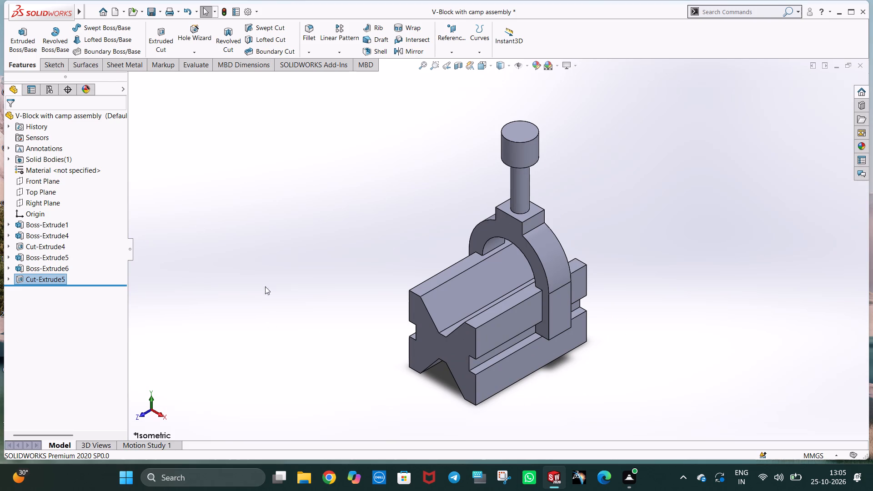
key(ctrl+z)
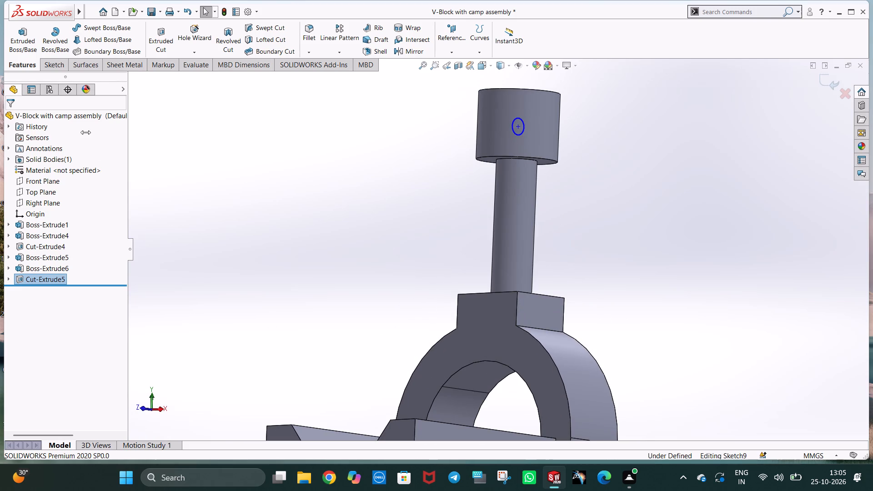
Cut the small circle through the screw head with an extruded cut set to Through All - Both.
click(16, 66)
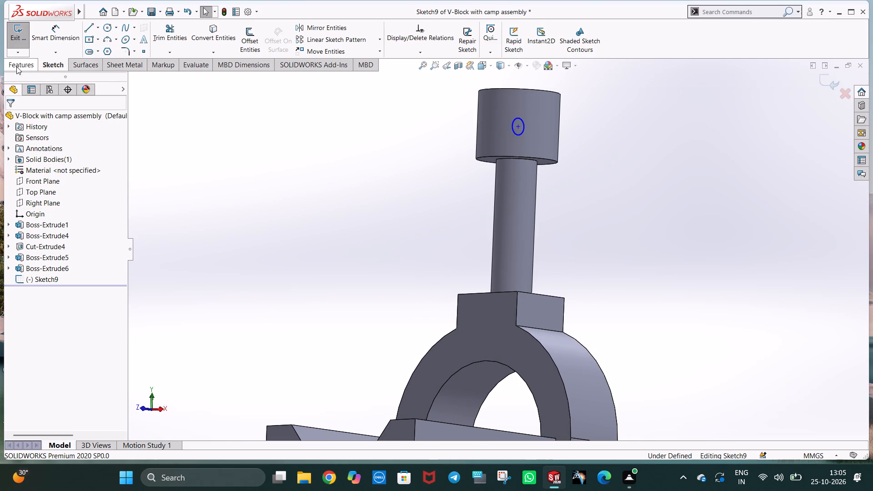
click(161, 40)
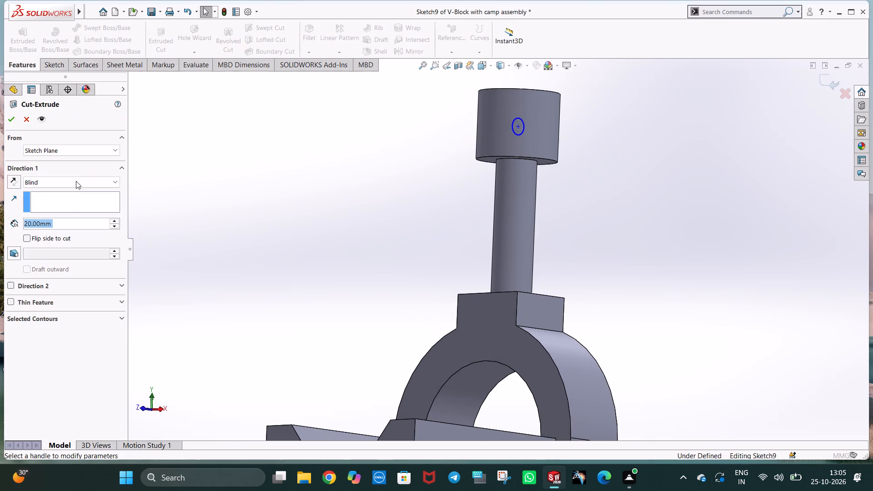
click(75, 182)
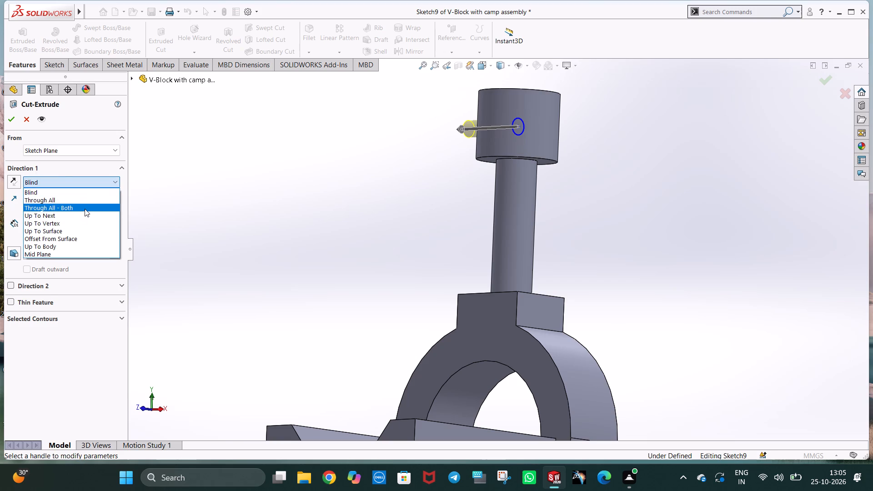
click(85, 209)
click(14, 118)
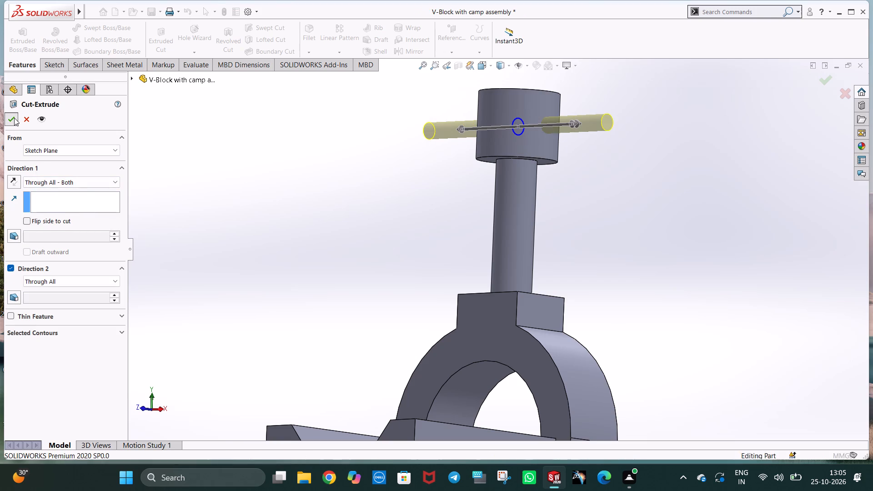
key(ctrl+7)
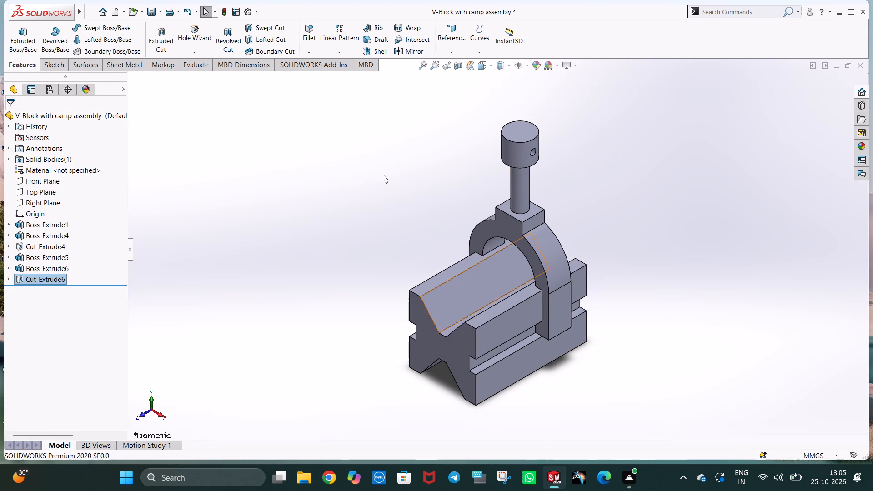
Save the V-block part with the complete model framed in isometric orientation.
scroll(383, 174, down, 1)
scroll(383, 174, up, 1)
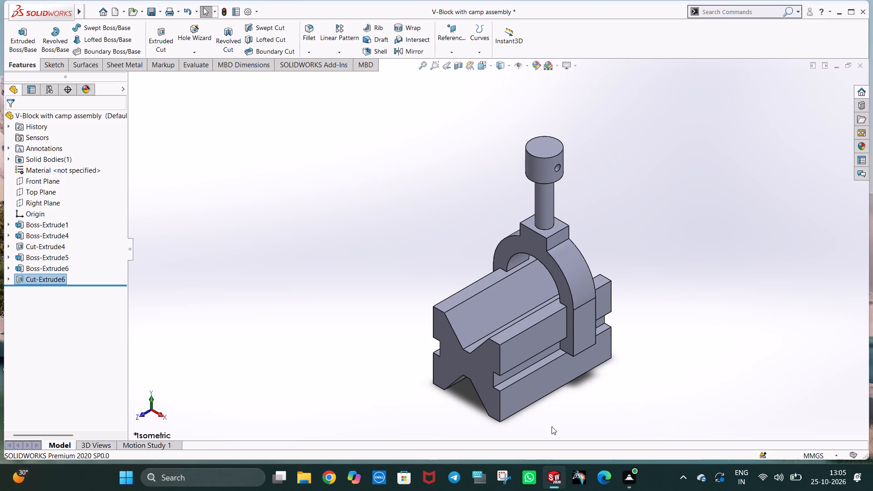
scroll(551, 424, down, 1)
scroll(551, 422, up, 1)
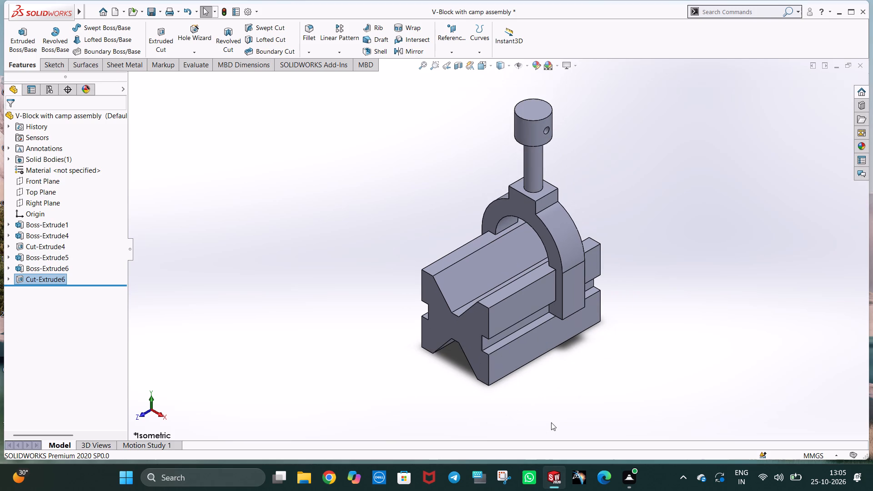
scroll(618, 55, down, 1)
scroll(611, 173, down, 1)
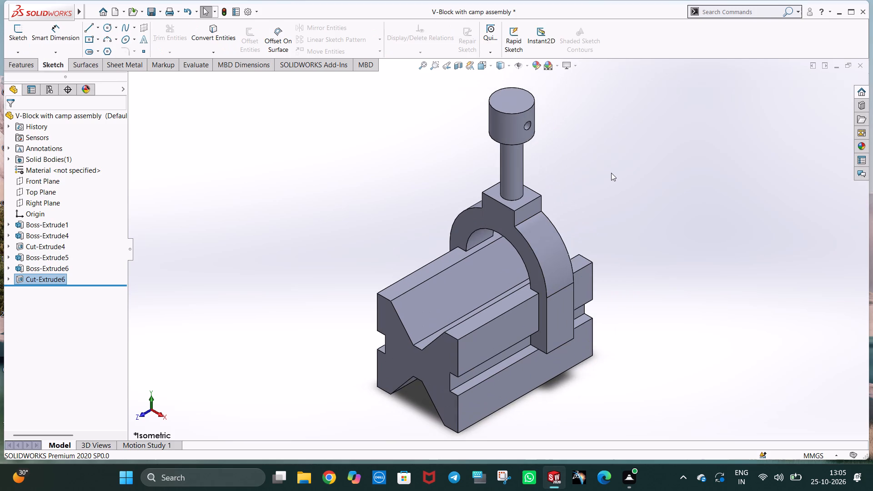
click(669, 253)
key(ctrl+s)
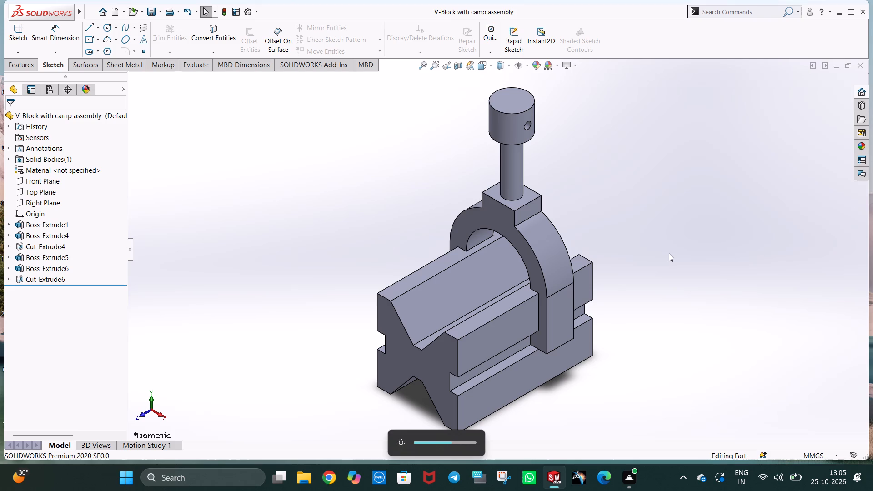
key(ctrl+s)
click(708, 269)
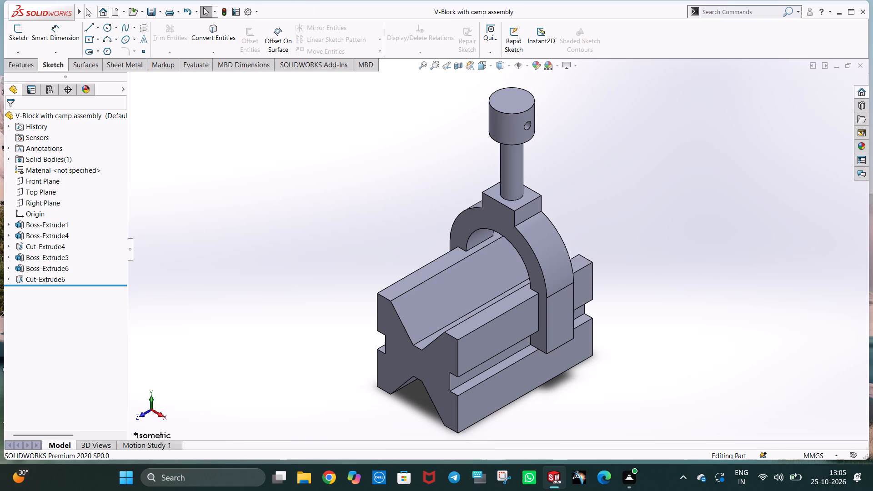
Capture the whole SOLIDWORKS window with Snipping Tool, open the capture for review and close it.
key(Print)
drag(7, 1, 95, 69)
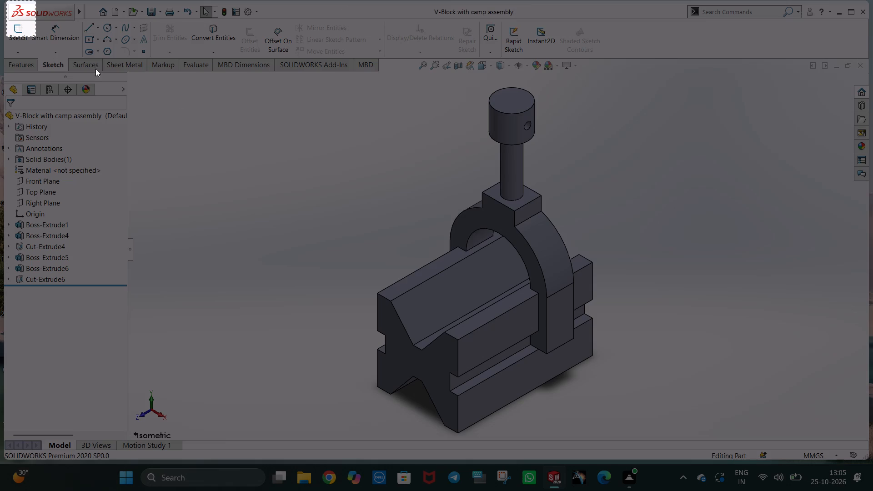
drag(95, 69, 871, 459)
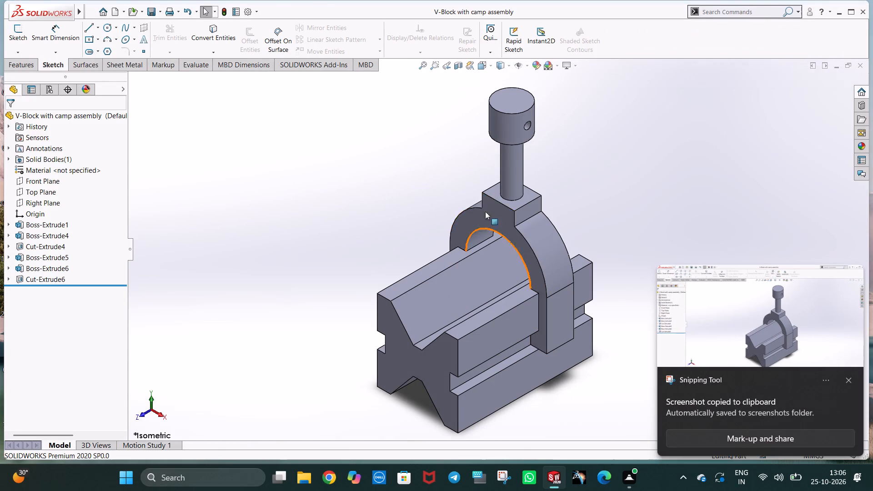
click(769, 342)
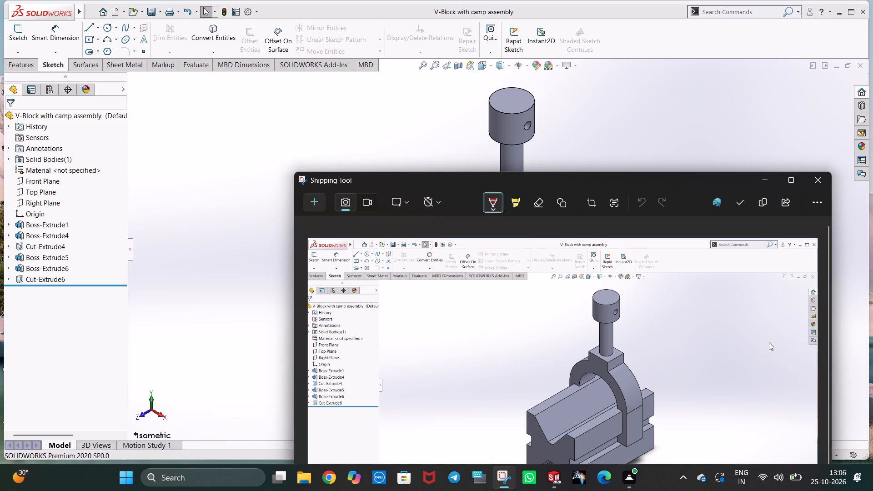
click(820, 184)
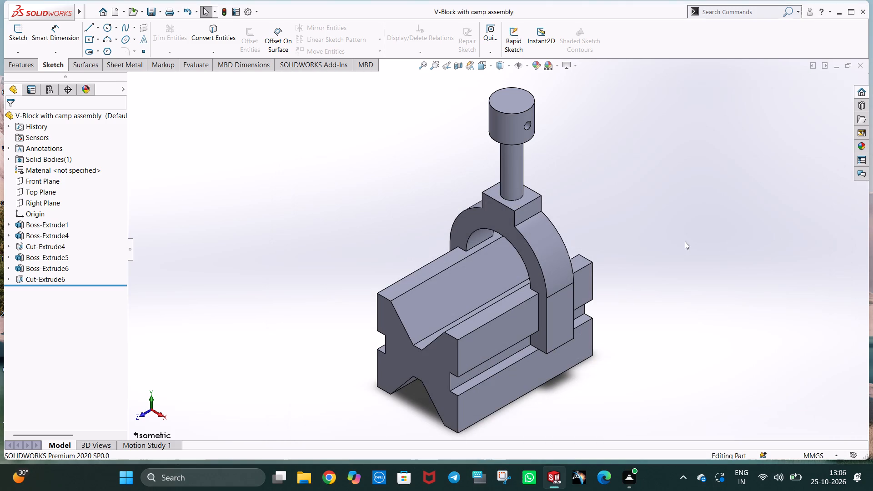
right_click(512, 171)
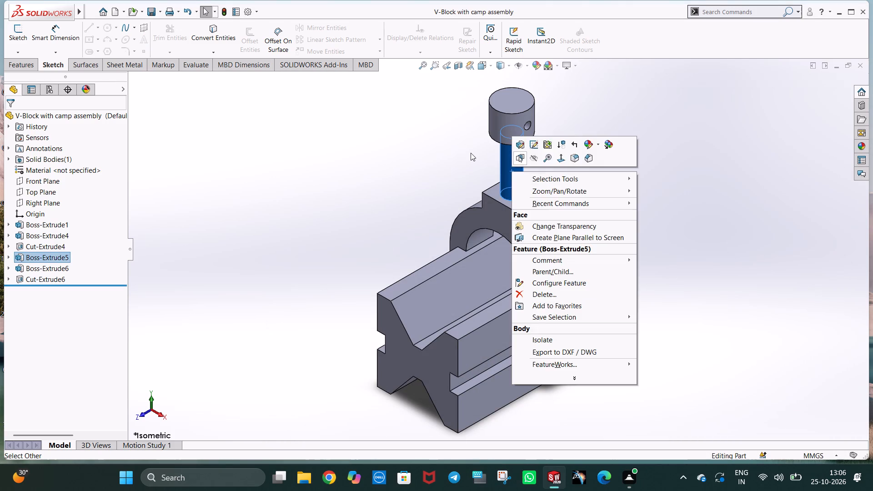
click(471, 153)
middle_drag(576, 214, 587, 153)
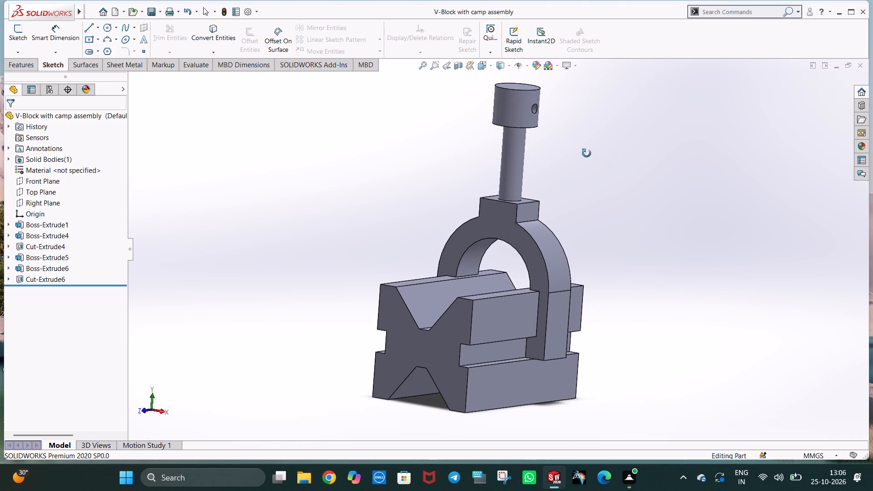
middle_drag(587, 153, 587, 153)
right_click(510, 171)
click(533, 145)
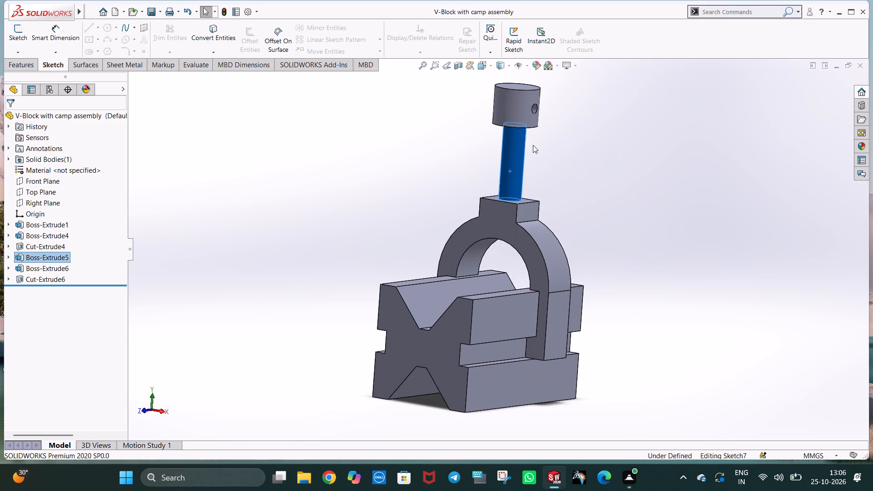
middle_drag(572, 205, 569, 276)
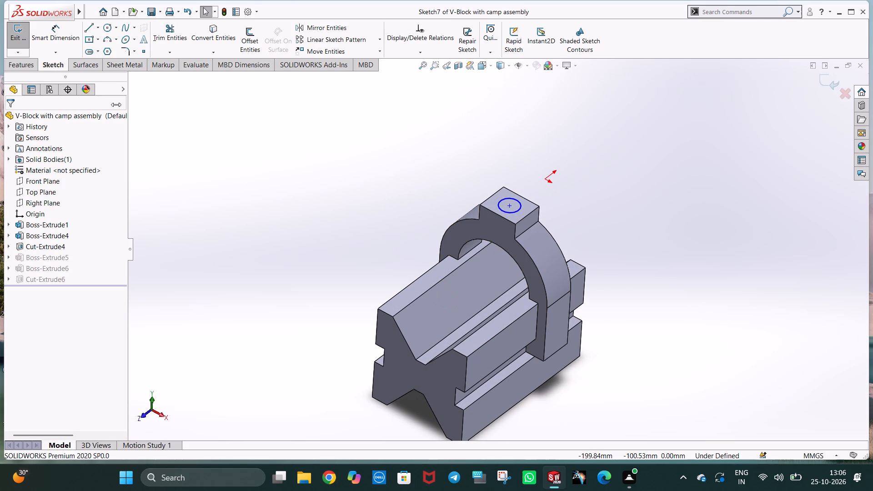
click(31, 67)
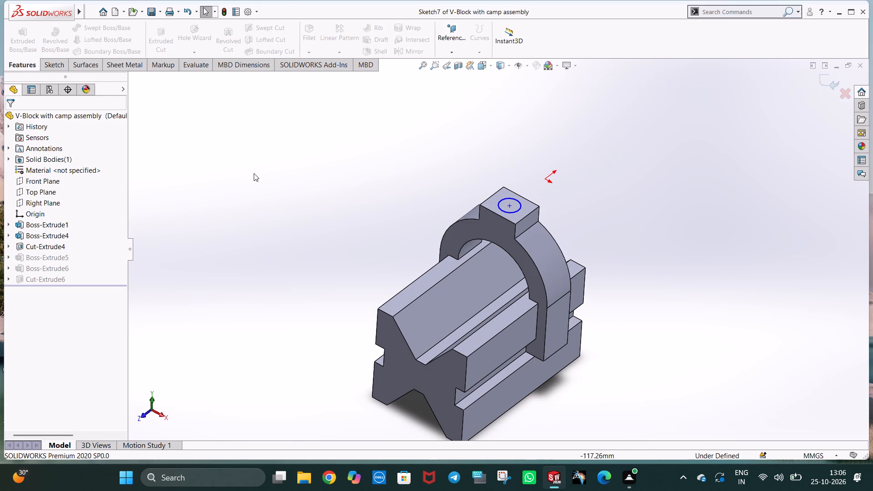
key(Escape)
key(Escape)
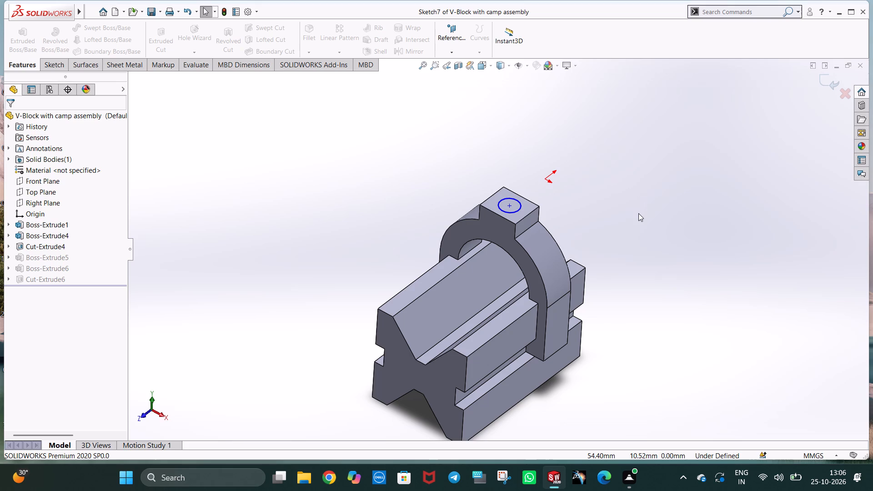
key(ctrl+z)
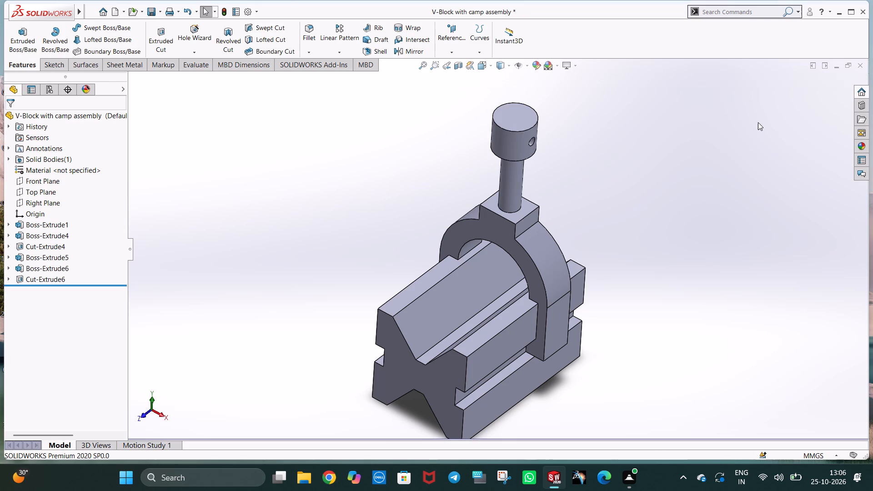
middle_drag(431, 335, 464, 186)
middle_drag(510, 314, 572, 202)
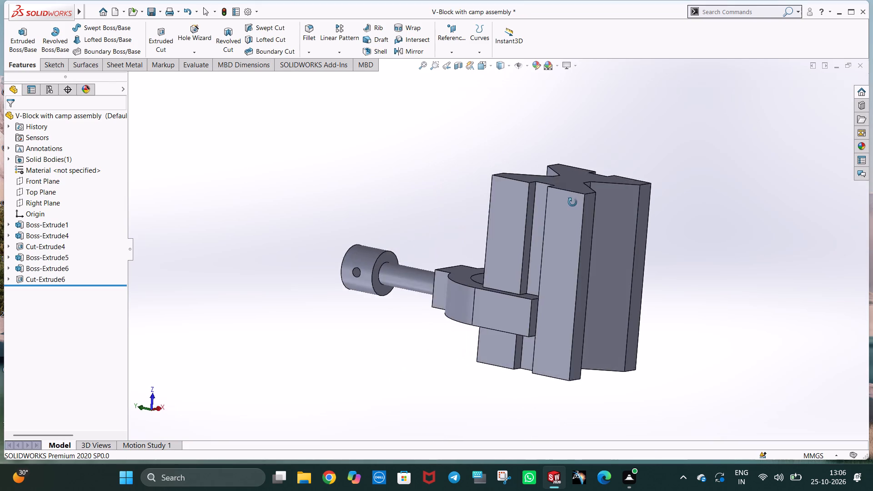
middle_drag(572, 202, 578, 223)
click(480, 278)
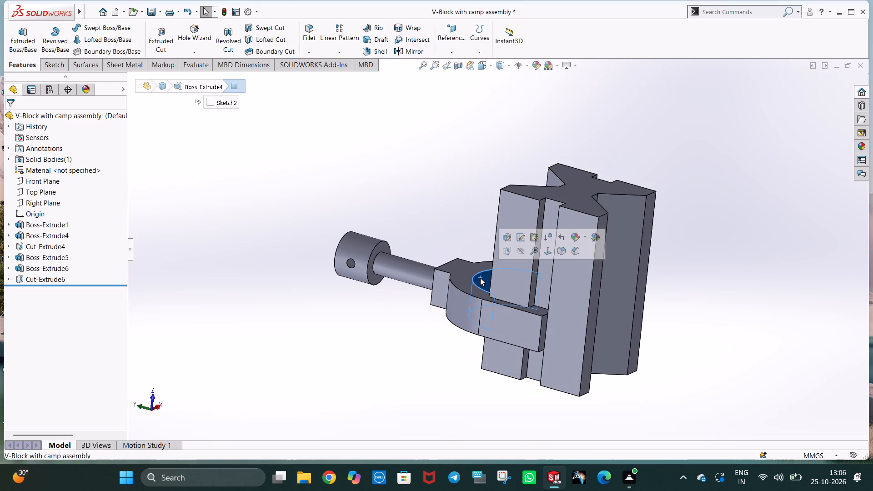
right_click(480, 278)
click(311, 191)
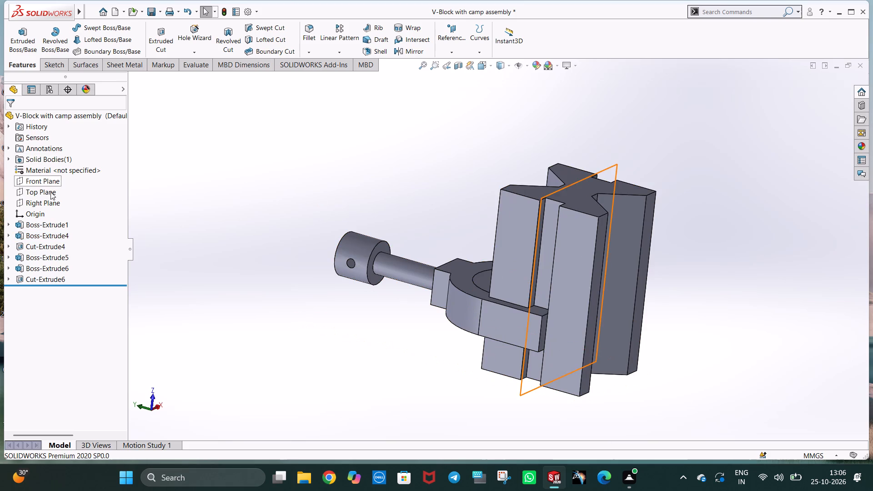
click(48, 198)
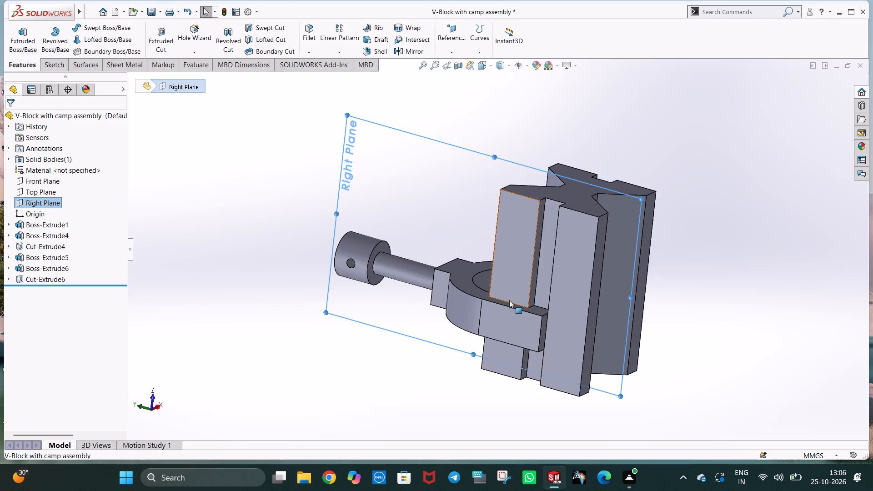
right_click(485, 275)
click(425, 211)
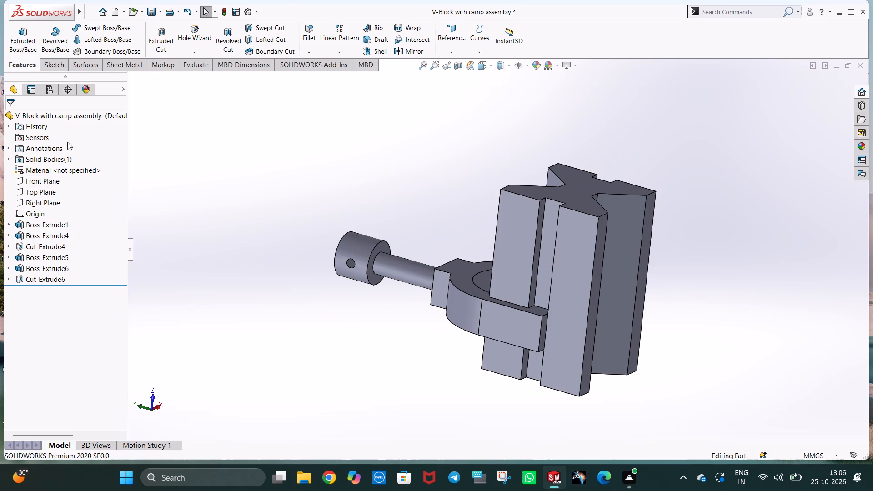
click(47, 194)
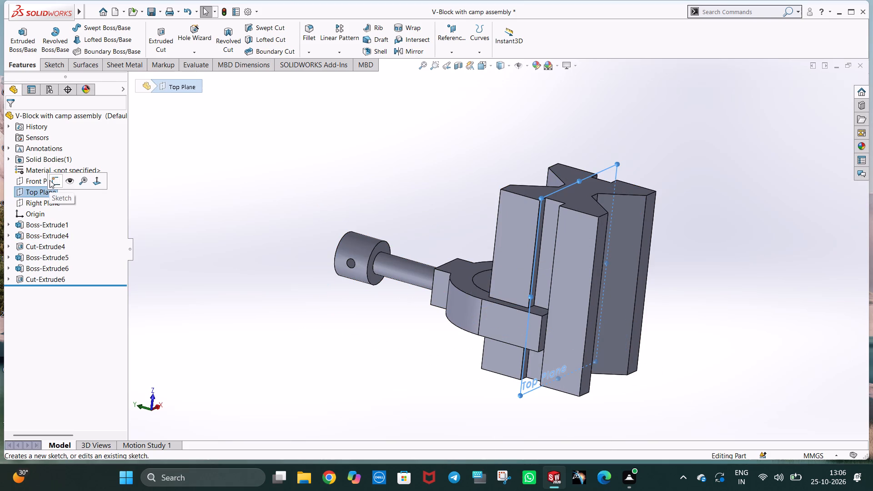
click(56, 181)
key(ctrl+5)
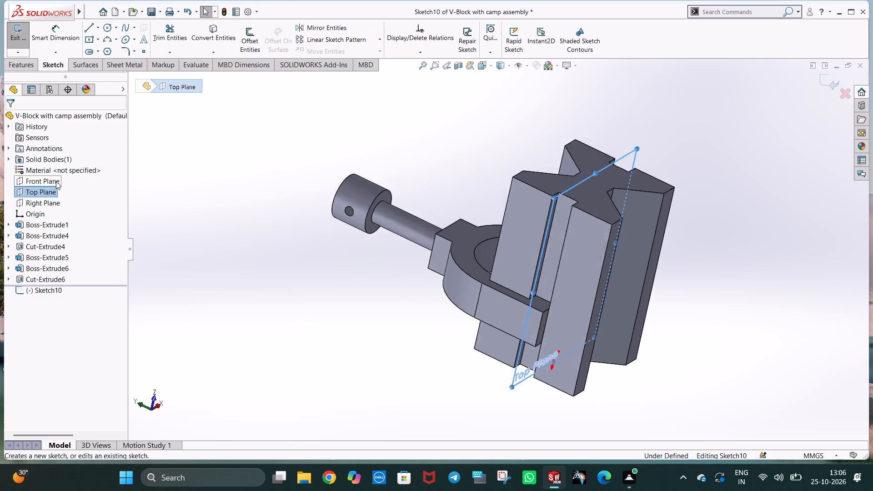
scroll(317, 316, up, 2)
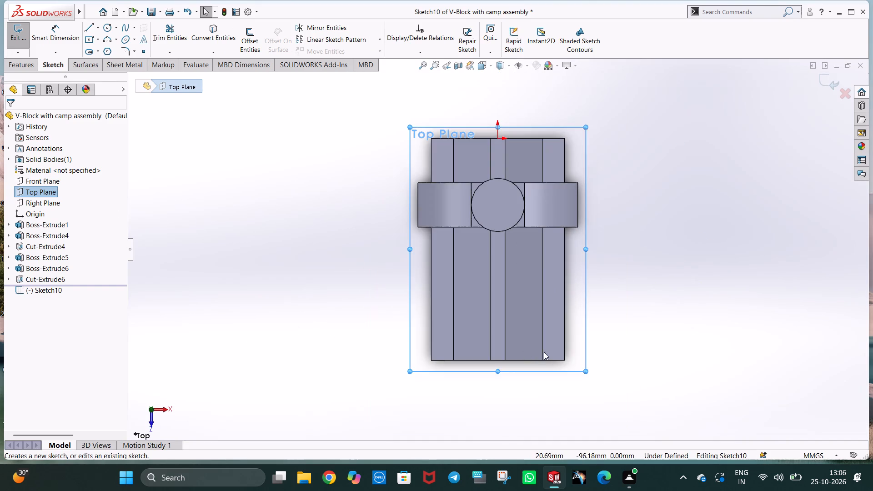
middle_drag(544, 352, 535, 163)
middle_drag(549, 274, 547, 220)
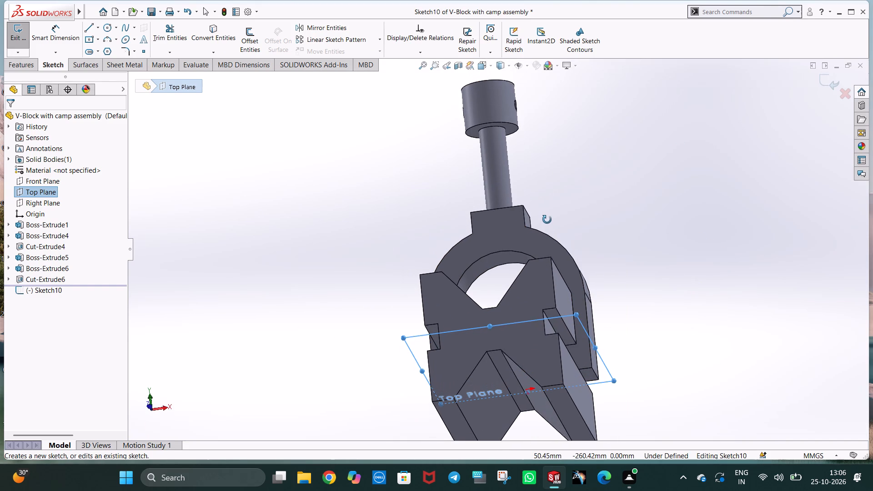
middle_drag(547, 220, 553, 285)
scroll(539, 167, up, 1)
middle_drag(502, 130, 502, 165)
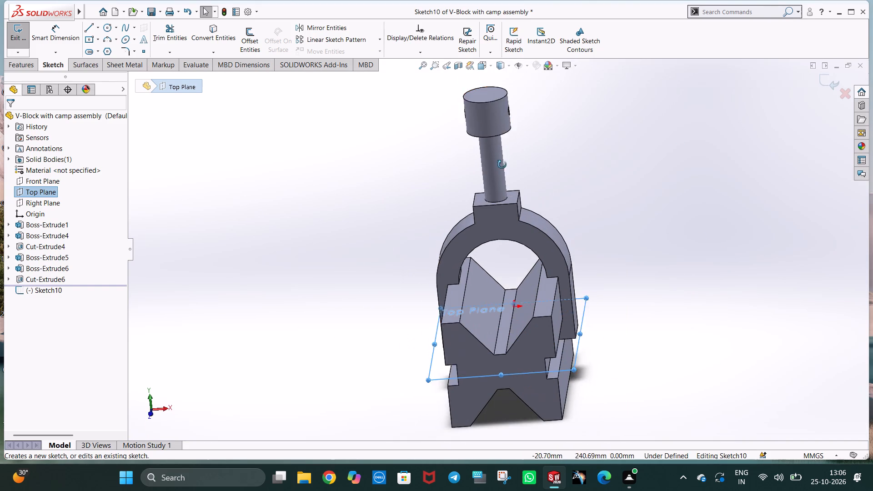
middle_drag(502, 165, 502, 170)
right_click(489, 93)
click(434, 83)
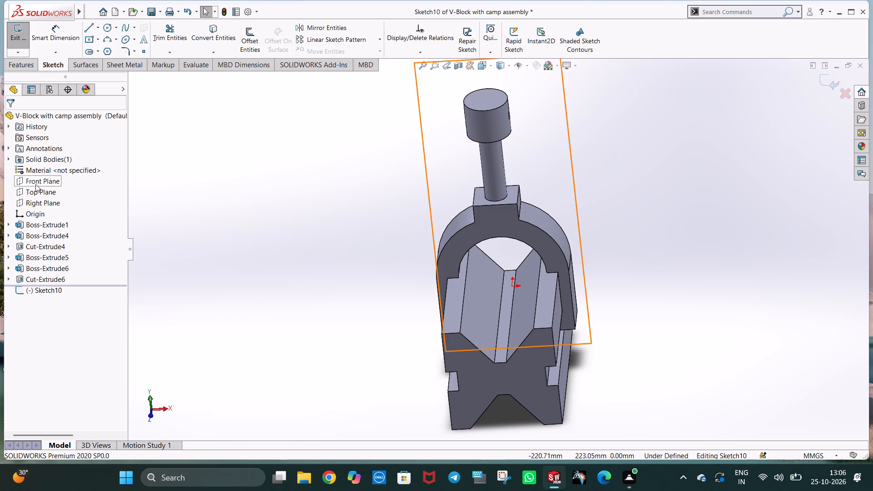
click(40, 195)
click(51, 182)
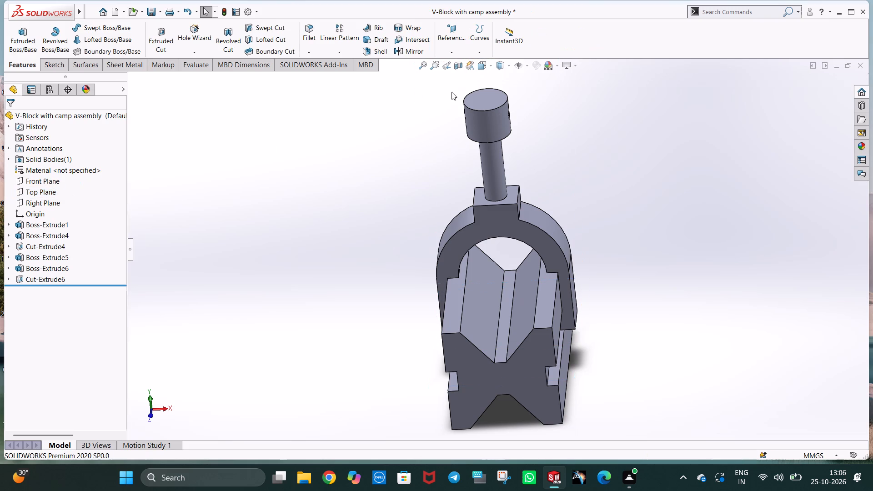
Sketch a circle of radius 6 mm on the top face of the screw head, centred on the head.
right_click(475, 100)
click(494, 90)
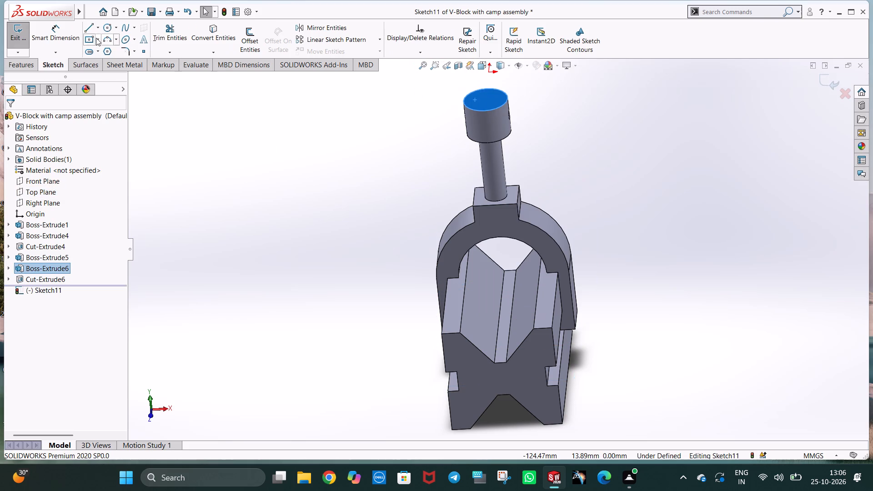
click(108, 29)
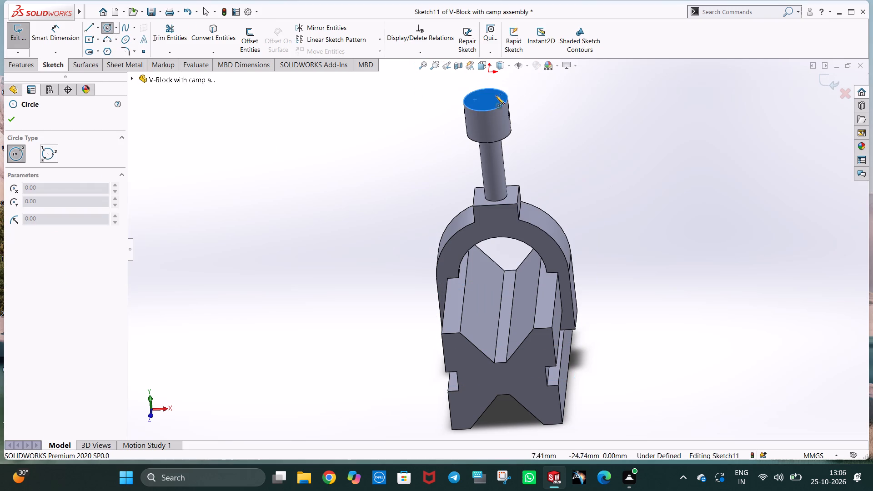
click(485, 100)
click(490, 105)
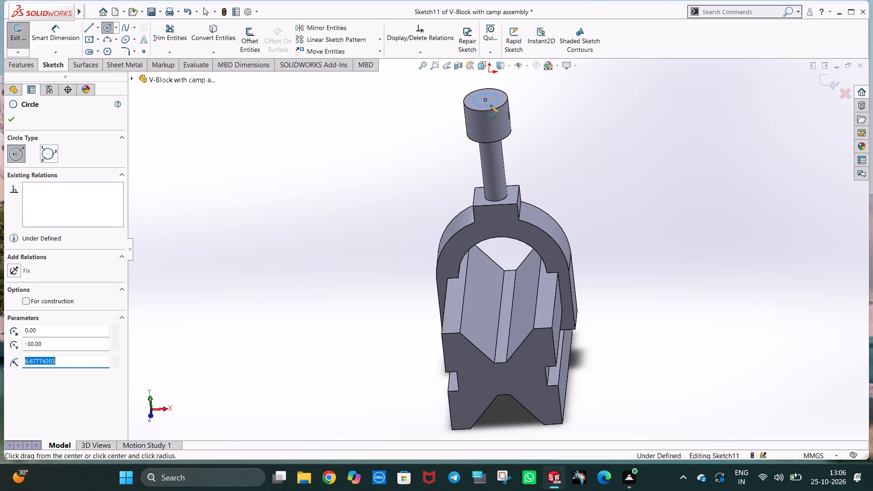
key(6)
key(Return)
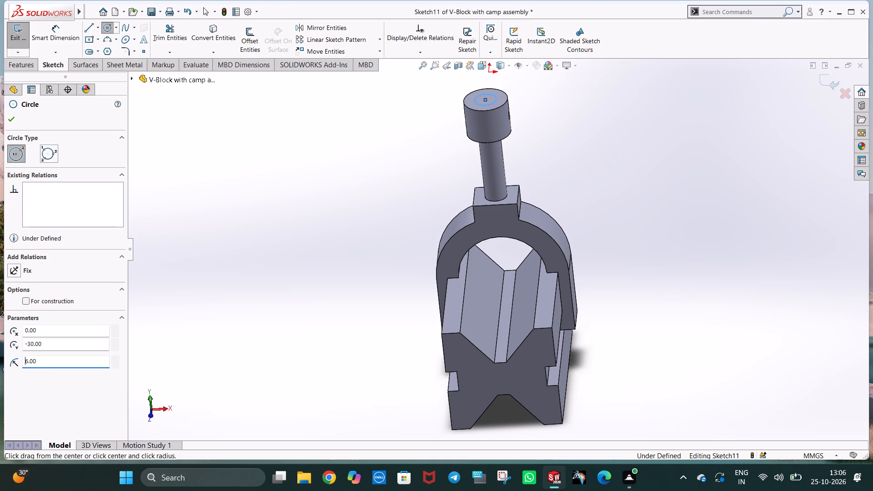
key(Escape)
click(643, 139)
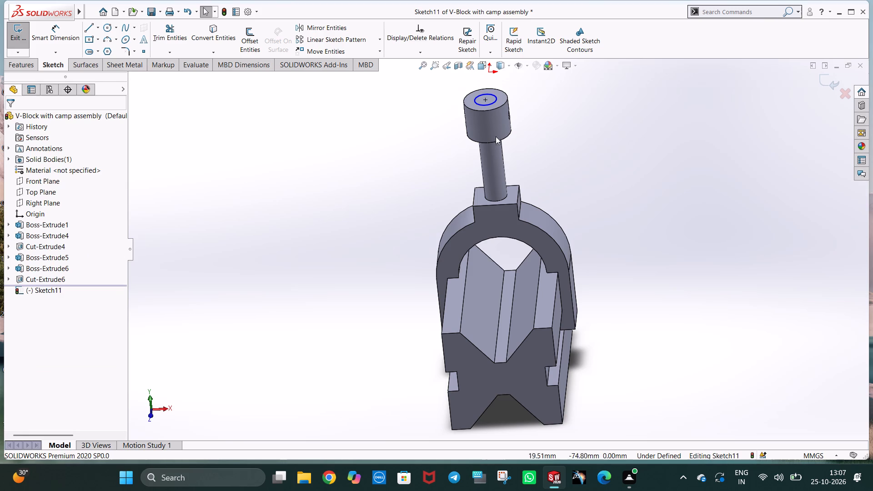
Extrude the circle from the screw head's top face downward through the clamp, using a merged blind depth of 100 mm.
click(28, 65)
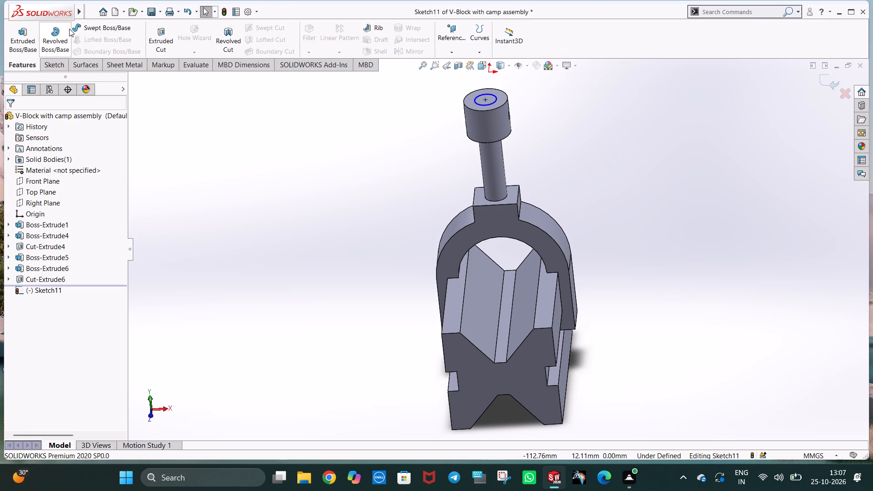
click(22, 40)
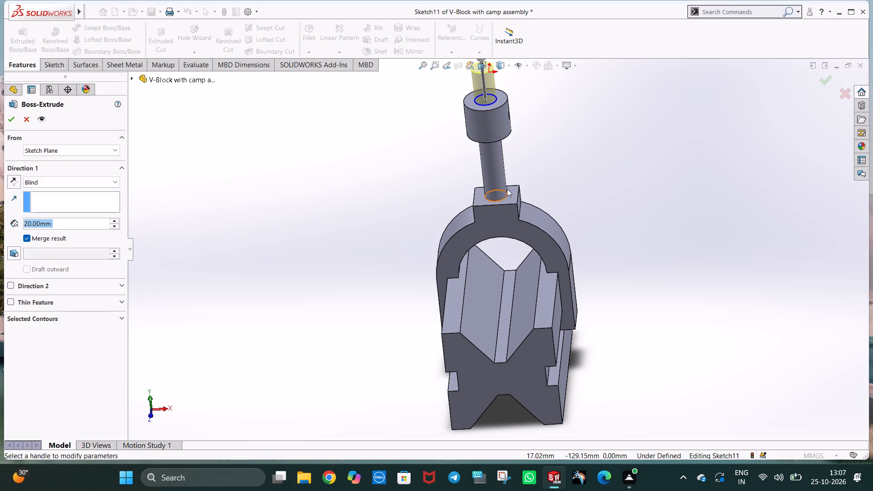
click(10, 185)
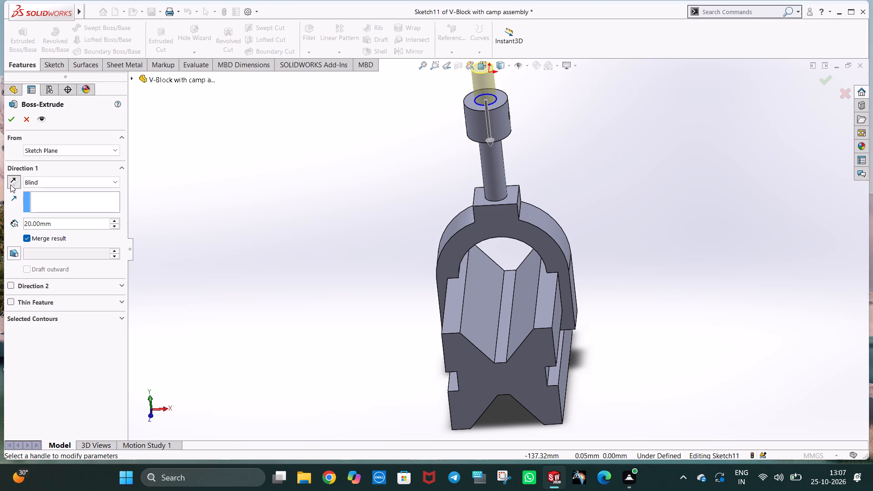
click(27, 224)
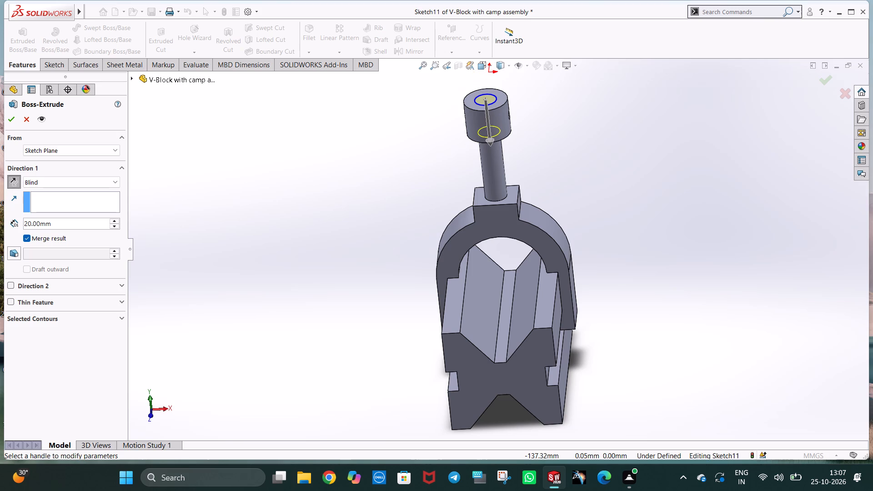
key(BackSpace)
text(10)
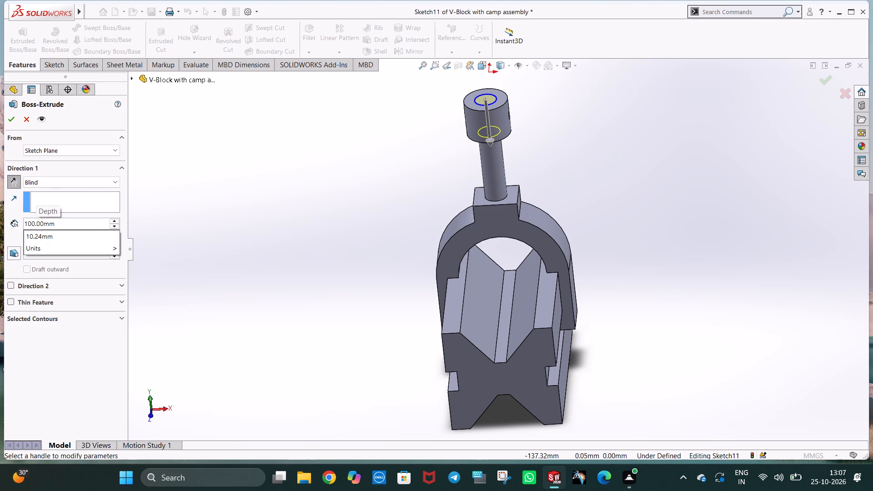
key(Return)
middle_drag(419, 386, 418, 369)
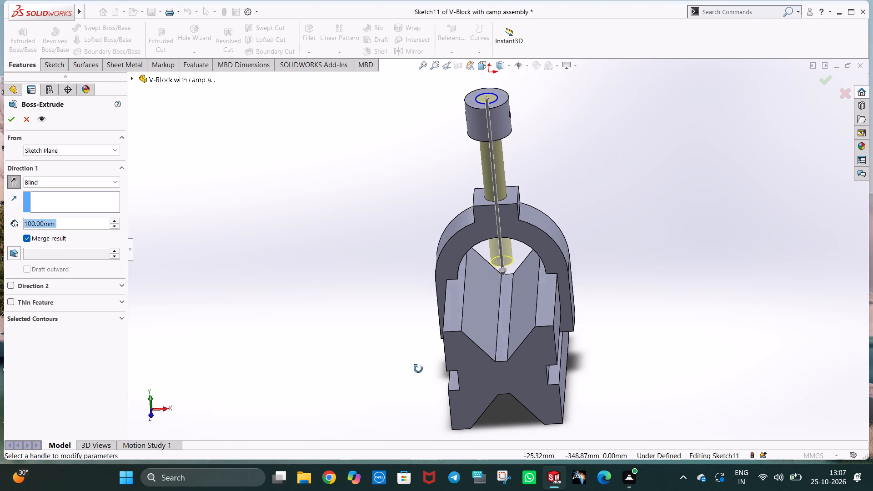
middle_drag(418, 369, 406, 362)
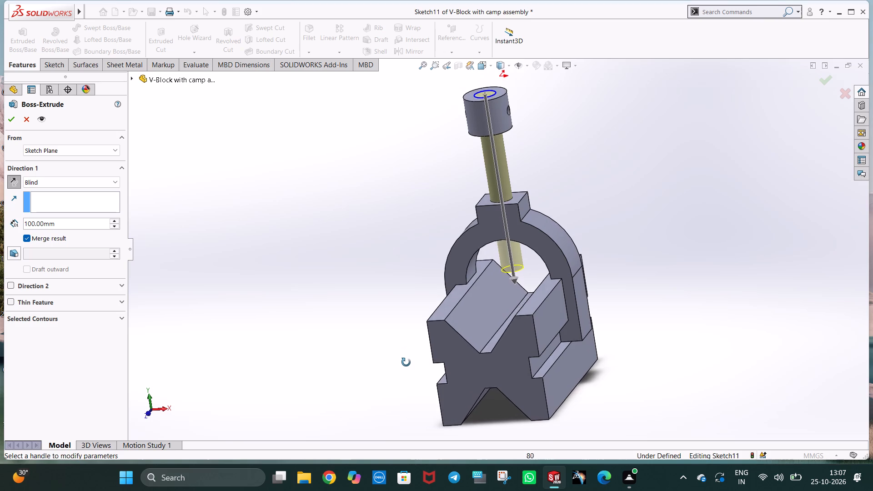
middle_drag(406, 362, 397, 398)
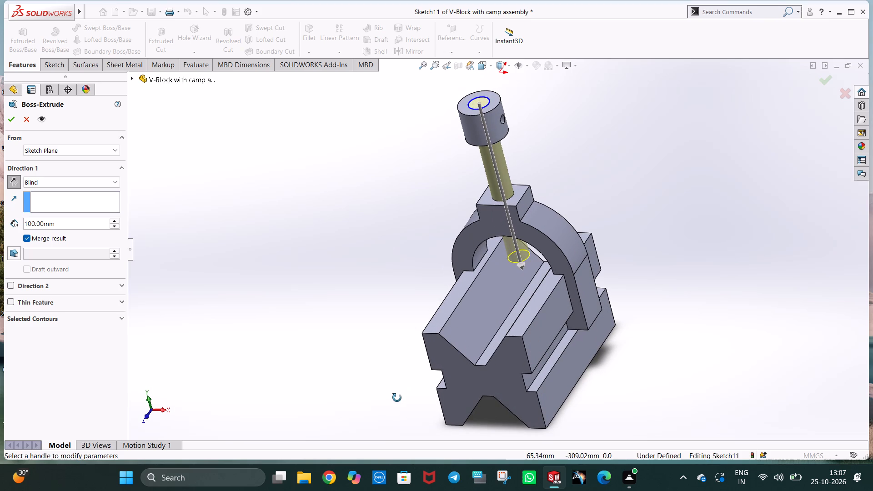
middle_drag(397, 398, 403, 388)
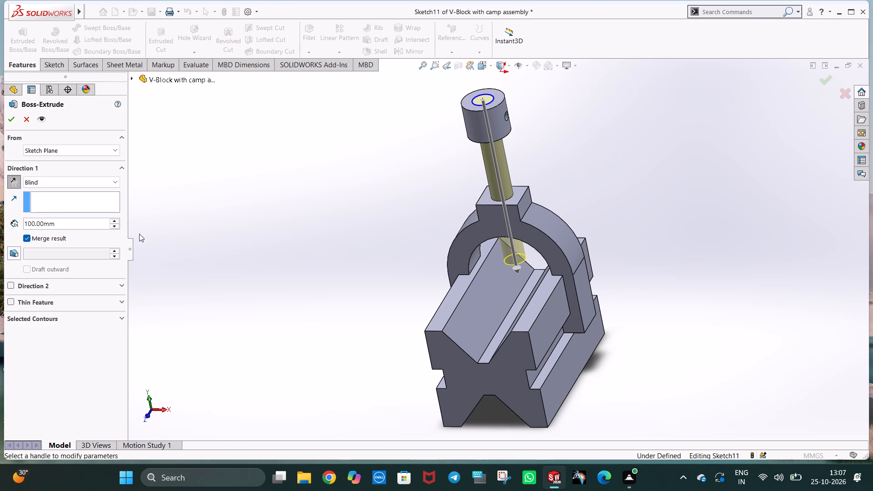
Set the shank extrusion depth to 110 mm and complete the boss.
click(31, 220)
key(BackSpace)
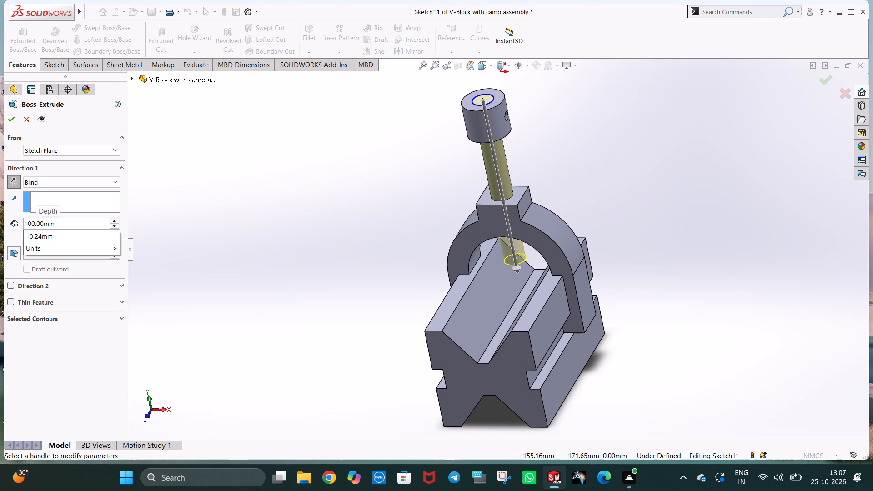
key(1)
key(Return)
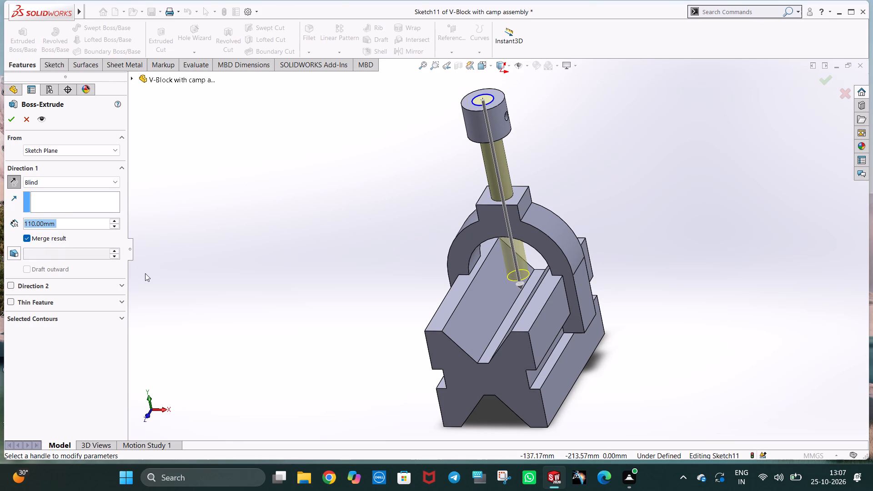
middle_drag(499, 372, 474, 363)
click(13, 120)
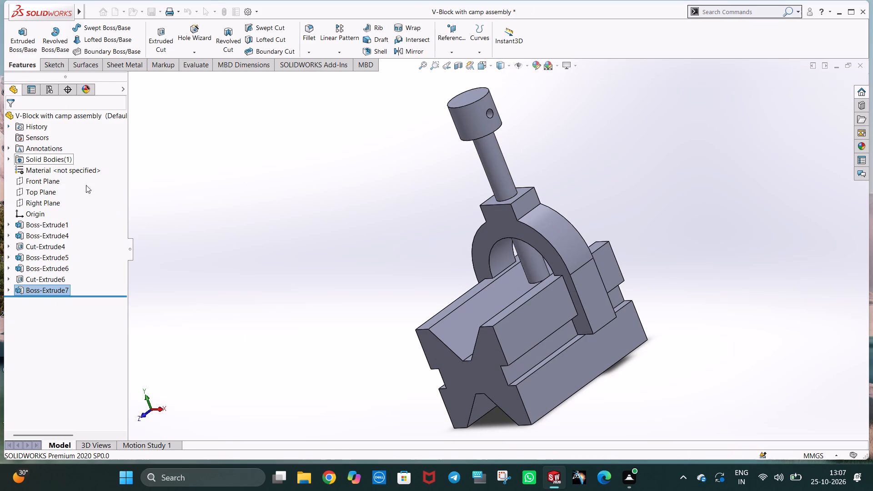
Save the V-block part with the complete model enlarged and framed in isometric orientation.
key(ctrl+7)
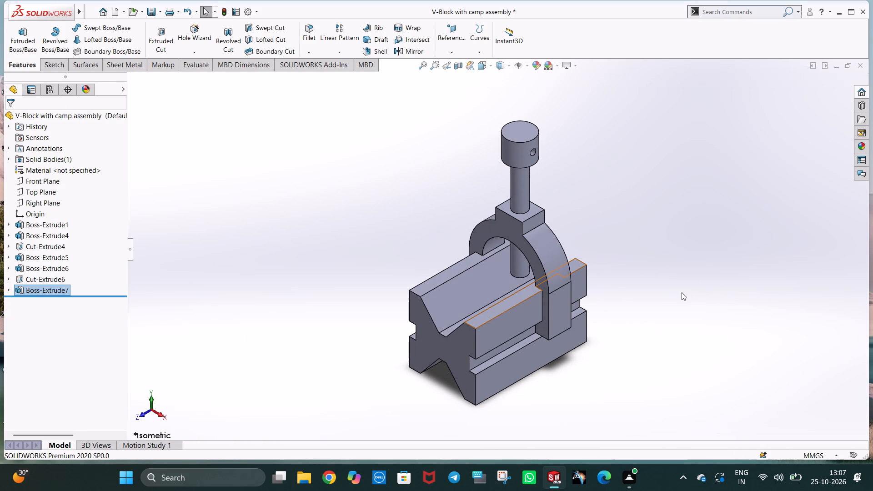
scroll(590, 127, down, 1)
scroll(577, 179, up, 1)
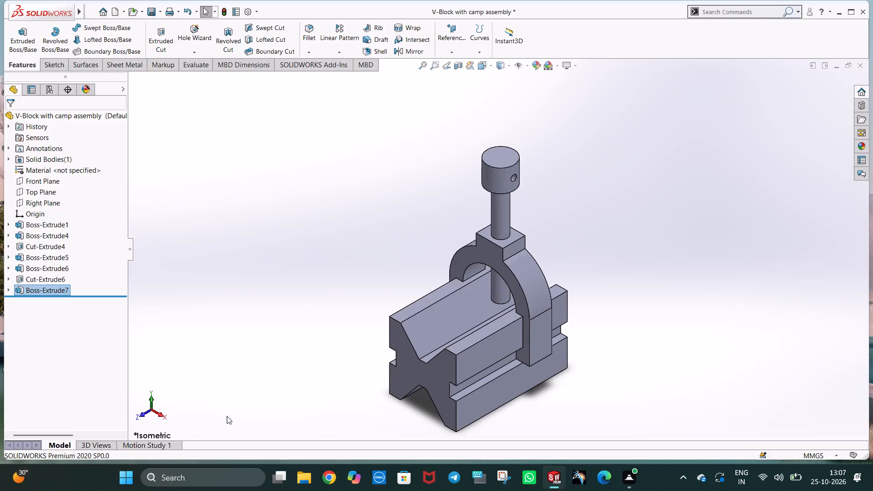
scroll(257, 402, down, 1)
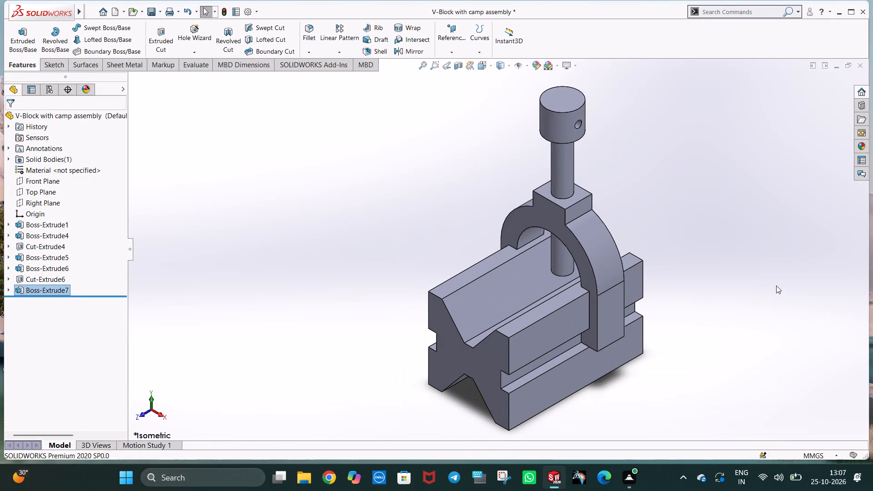
key(ctrl+s)
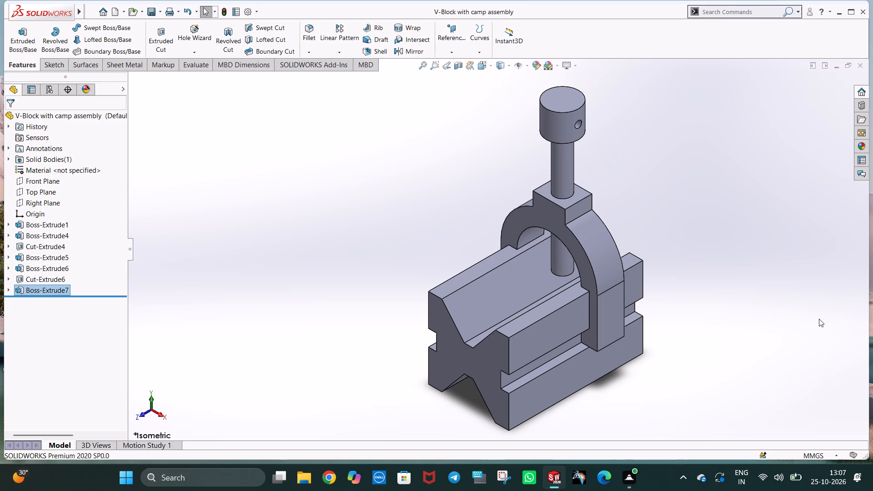
Capture the whole SOLIDWORKS window as a rectangular screenshot with Snipping Tool.
key(Print)
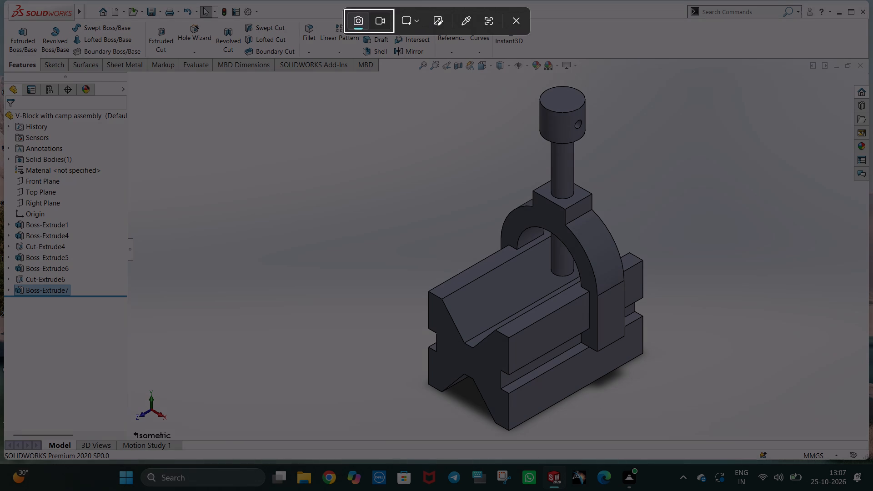
drag(9, 0, 859, 449)
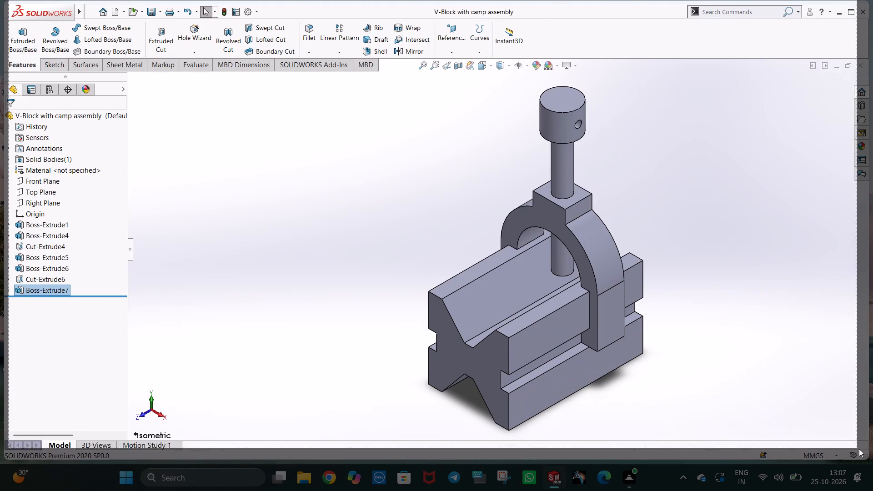
drag(859, 449, 870, 458)
Close SOLIDWORKS.
click(863, 12)
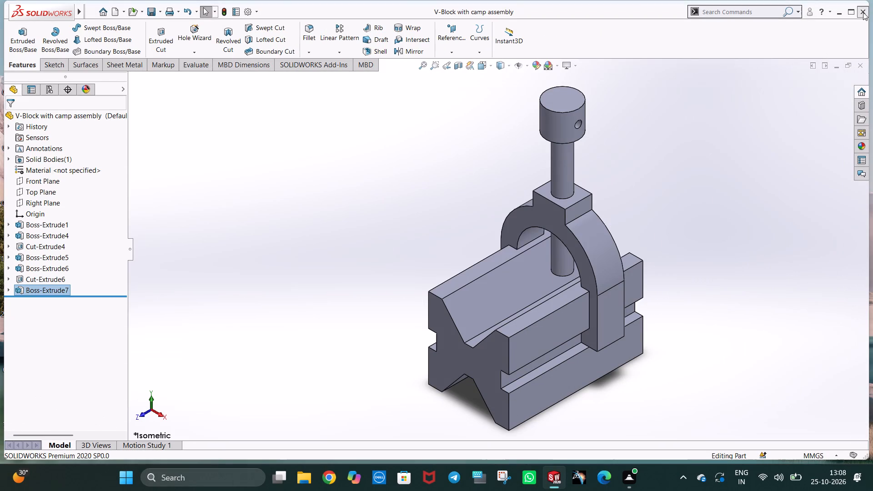
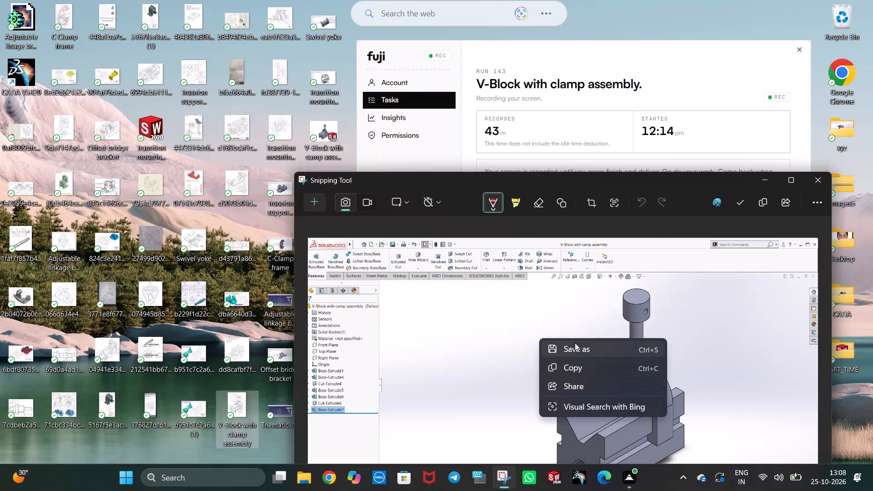
Save the screenshot of the V-block model to the Desktop as a PNG named "V-Block with clamp assembly".
click(575, 343)
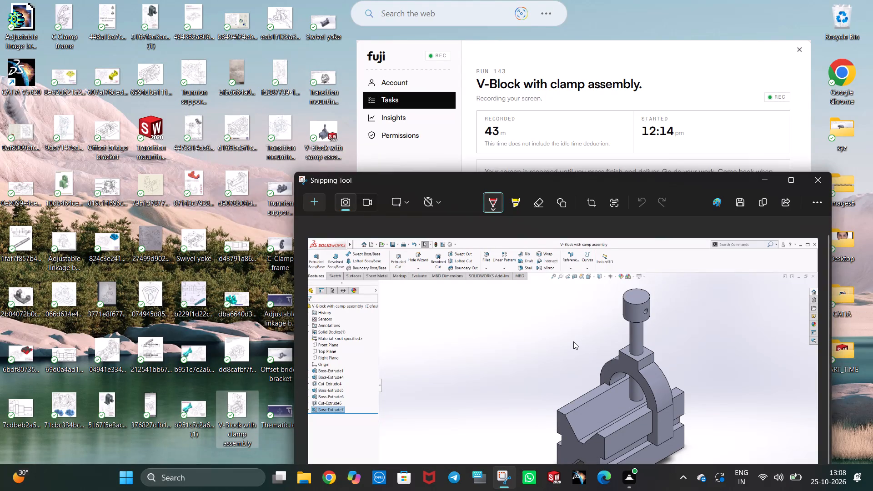
key(BackSpace)
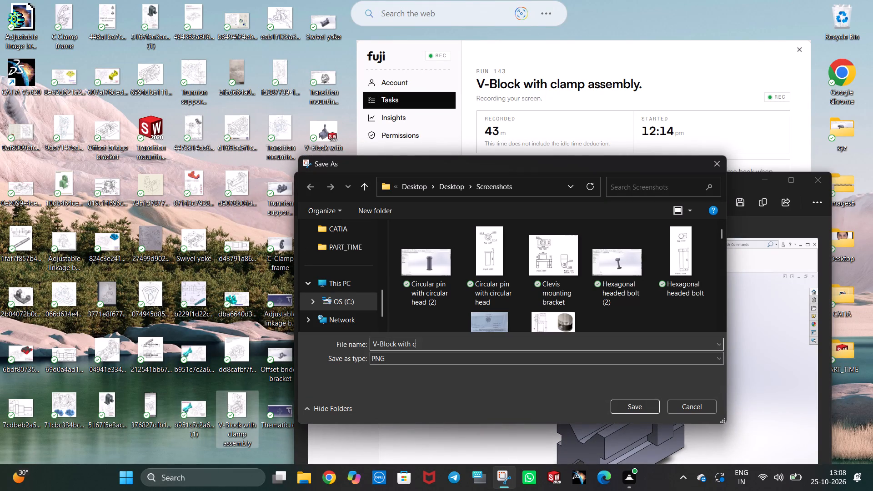
key(BackSpace)
text(lamp assembly)
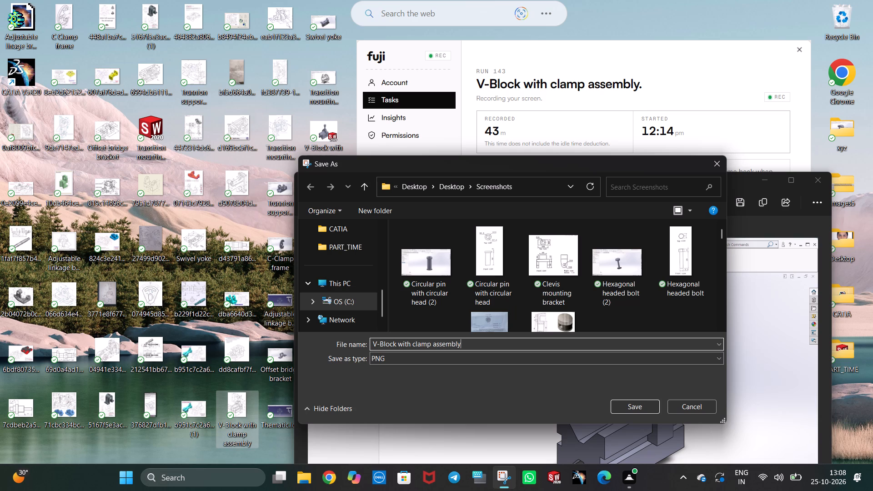
scroll(371, 295, up, 3)
click(358, 267)
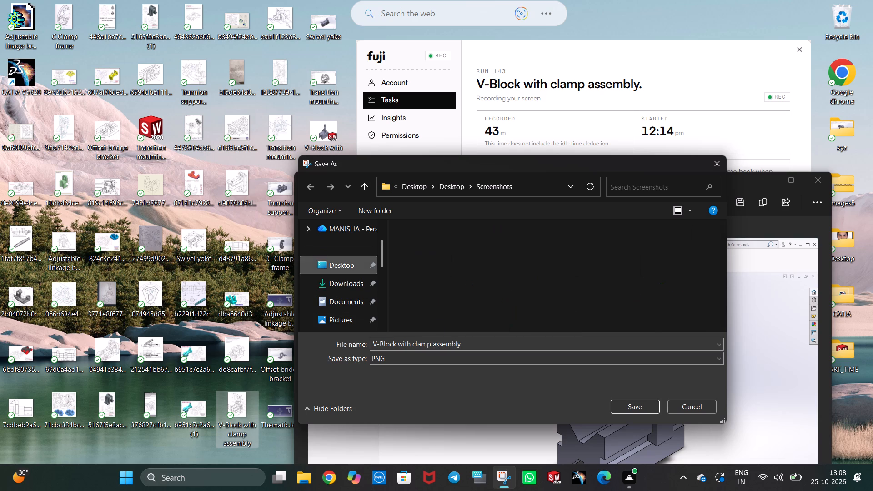
click(617, 405)
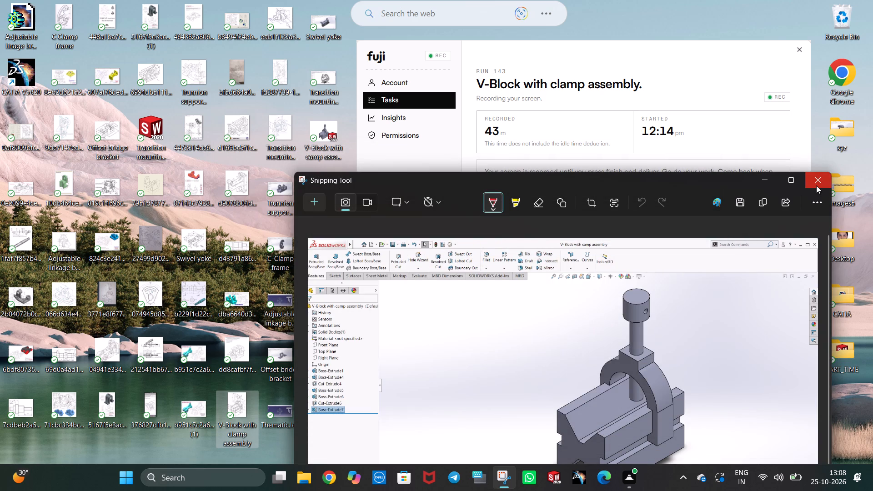